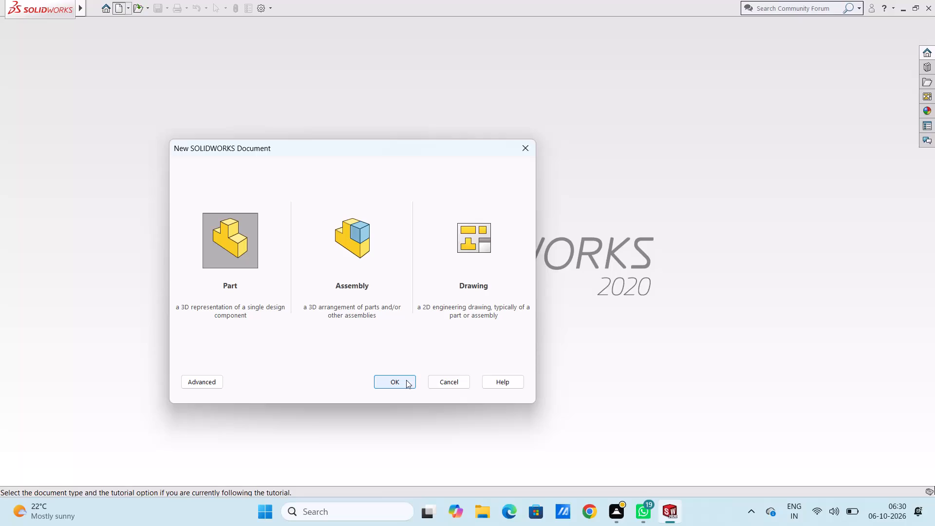
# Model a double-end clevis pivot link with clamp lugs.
# Create a new part document and open a sketch on the Right Plane.
pyautogui.click(405, 378)
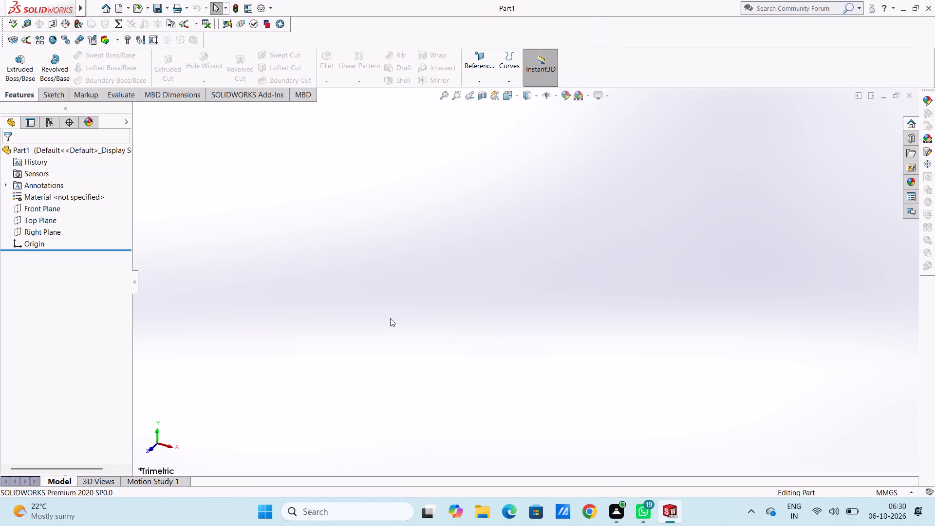
pyautogui.click(43, 230)
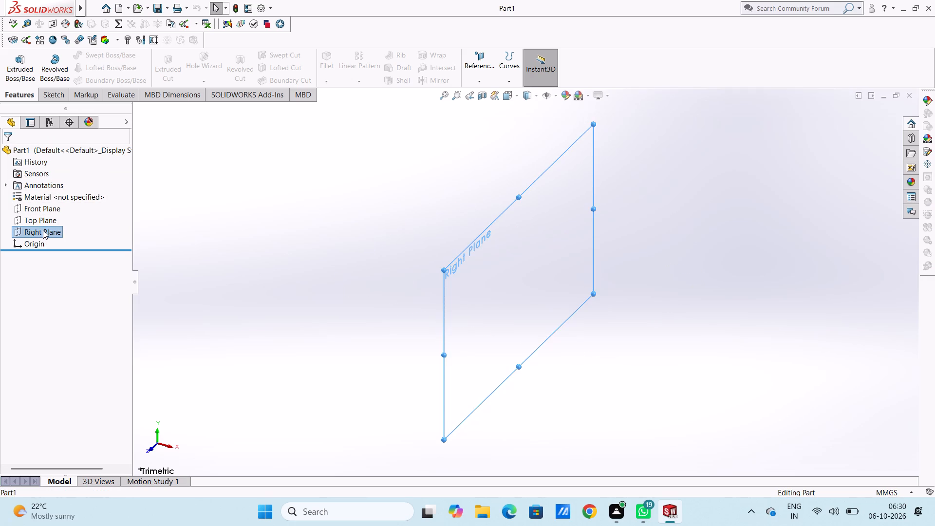
pyautogui.click(52, 216)
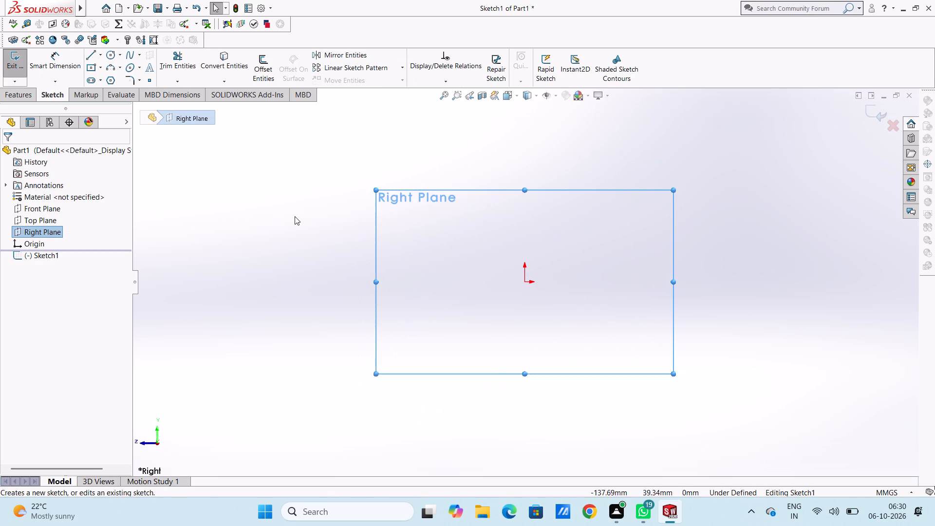
pyautogui.click(295, 216)
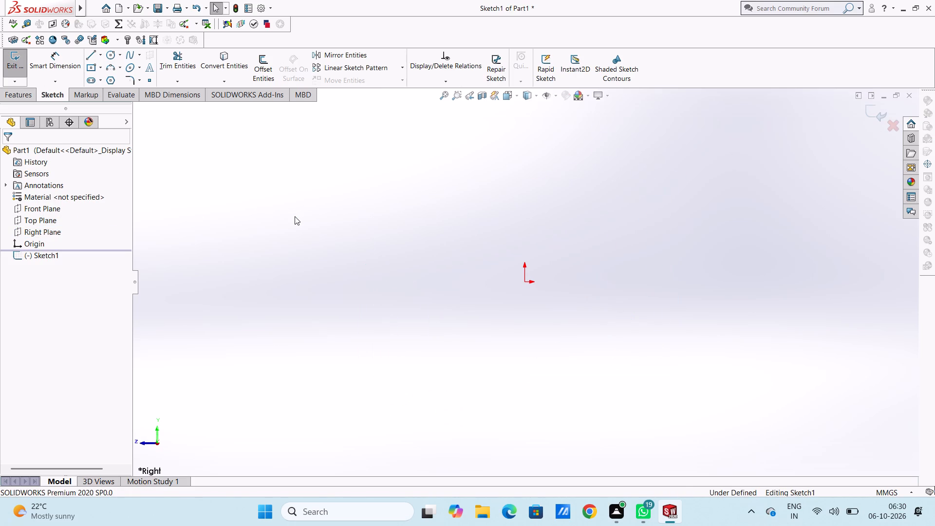
# Sketch two concentric circles centred on the origin, with radii of about 27 mm and 14 mm.
pyautogui.click(112, 56)
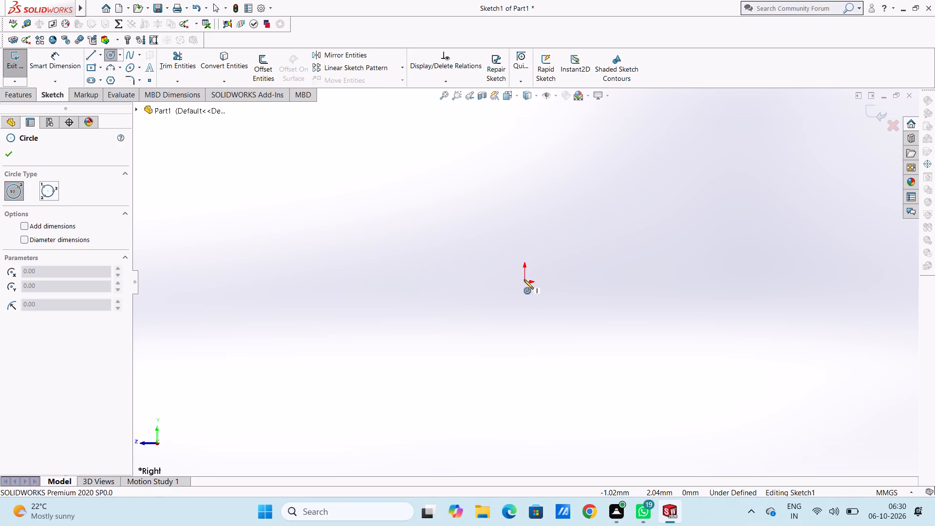
pyautogui.click(525, 281)
pyautogui.click(549, 320)
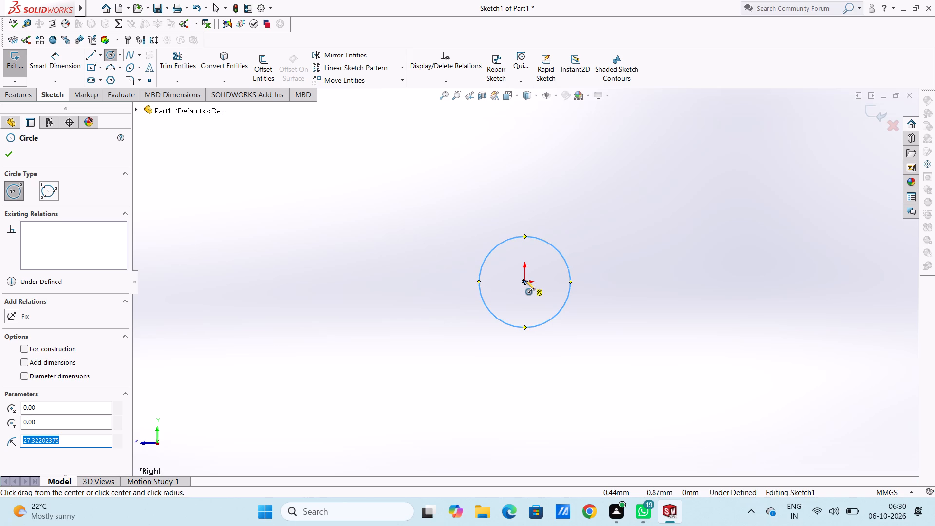
pyautogui.click(525, 281)
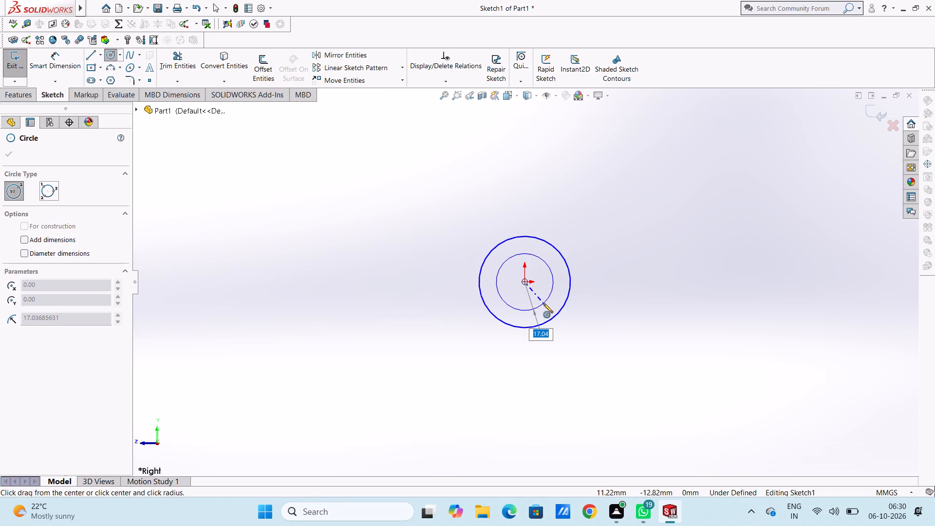
pyautogui.click(539, 301)
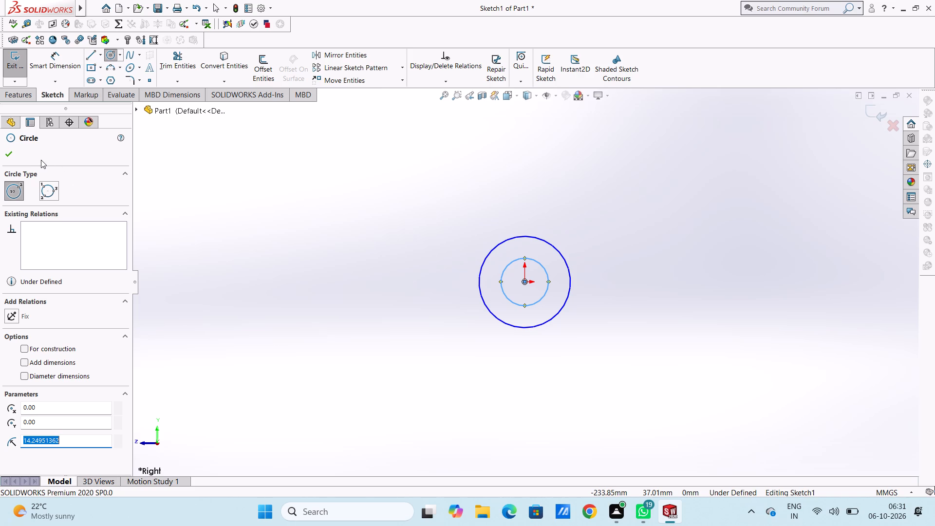
pyautogui.click(15, 154)
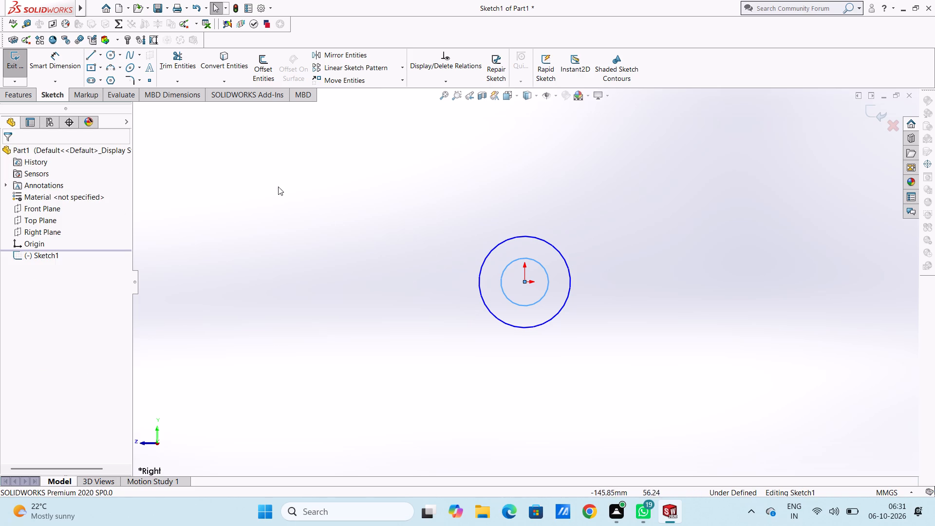
# Dimension the outer circle at the origin with a diameter of 40 mm.
pyautogui.click(65, 59)
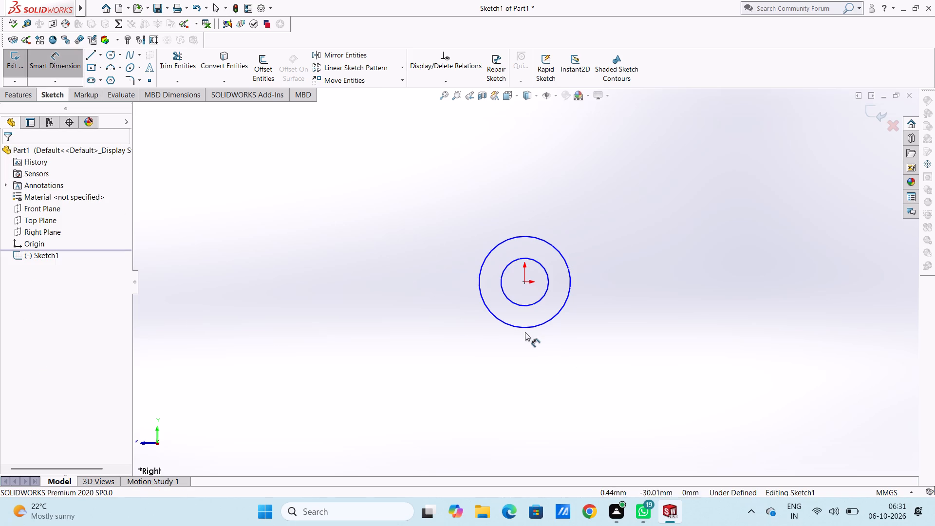
pyautogui.click(524, 329)
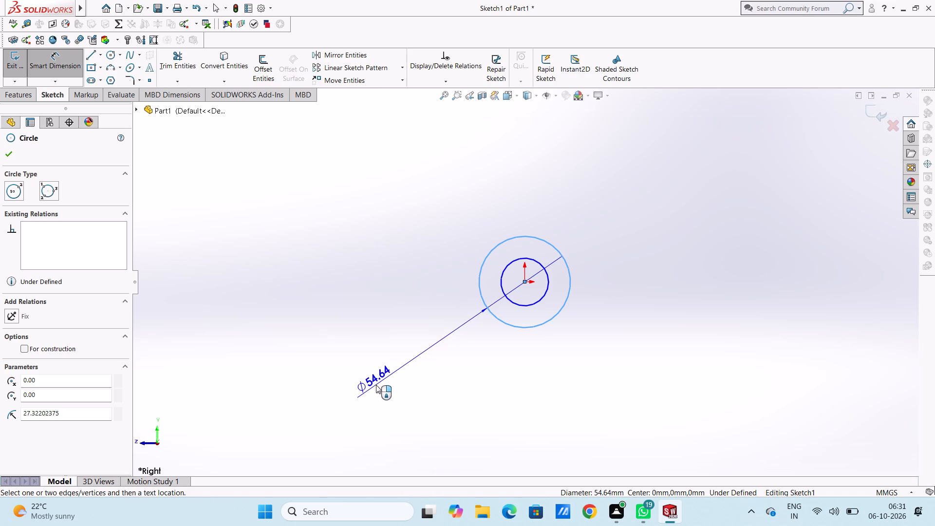
pyautogui.click(376, 385)
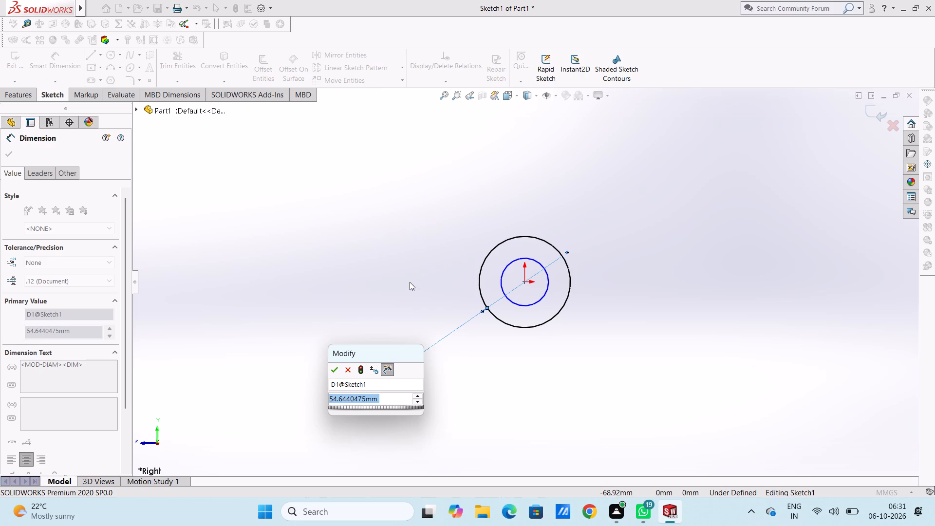
pyautogui.write('40')
pyautogui.press('Return')
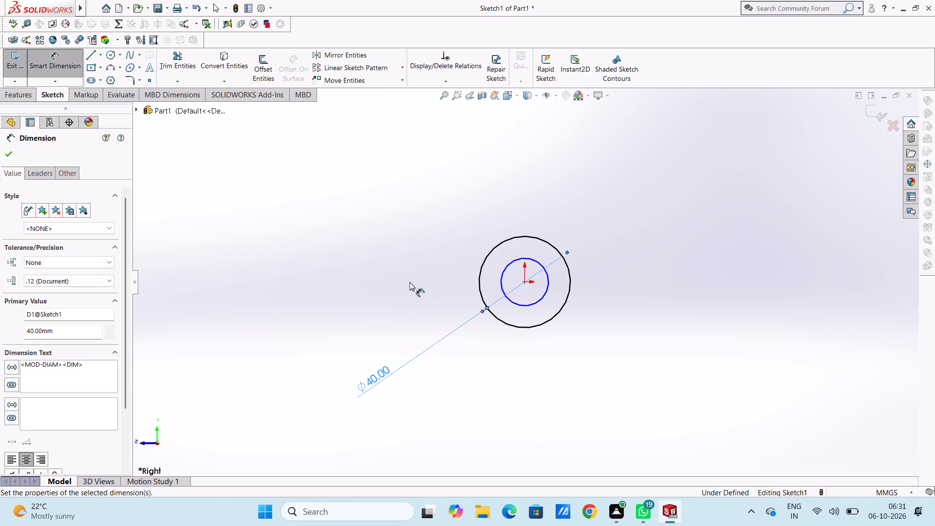
pyautogui.click(314, 284)
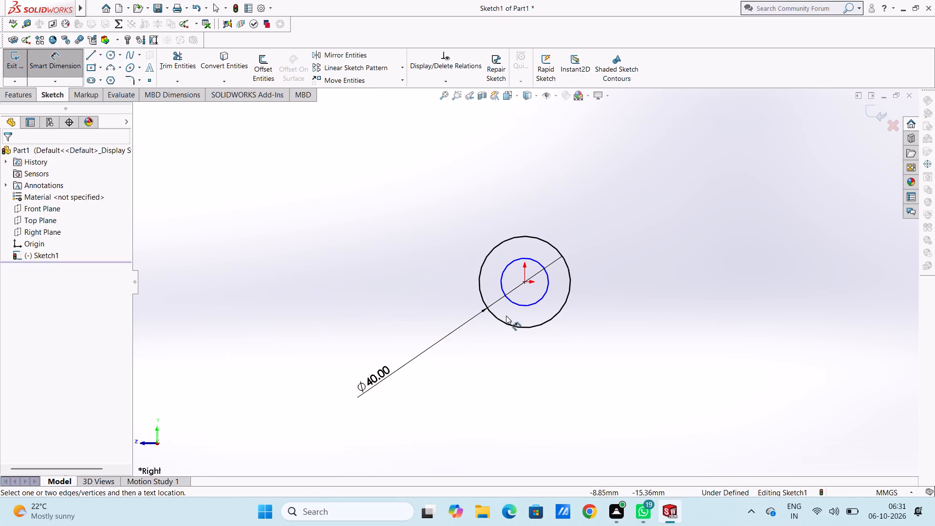
# Dimension the inner circle at the origin with a diameter of 70 mm.
pyautogui.click(521, 305)
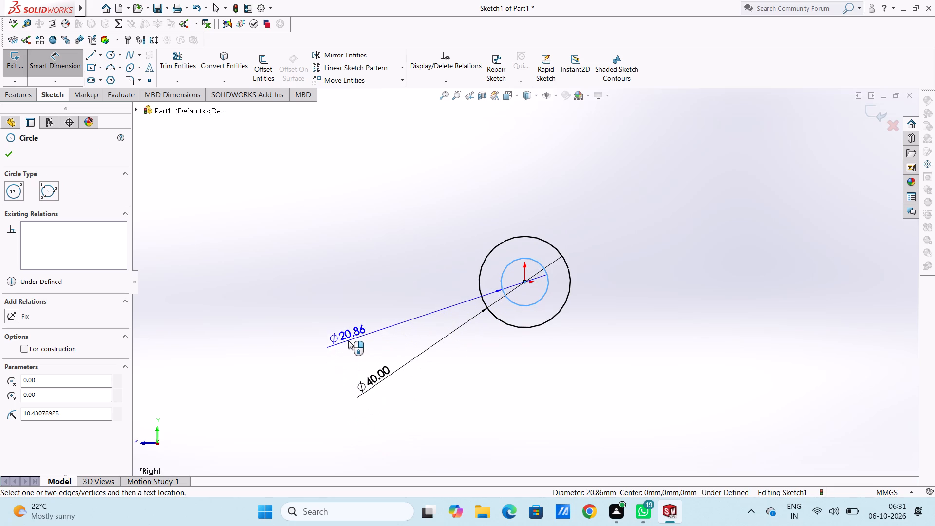
pyautogui.click(341, 326)
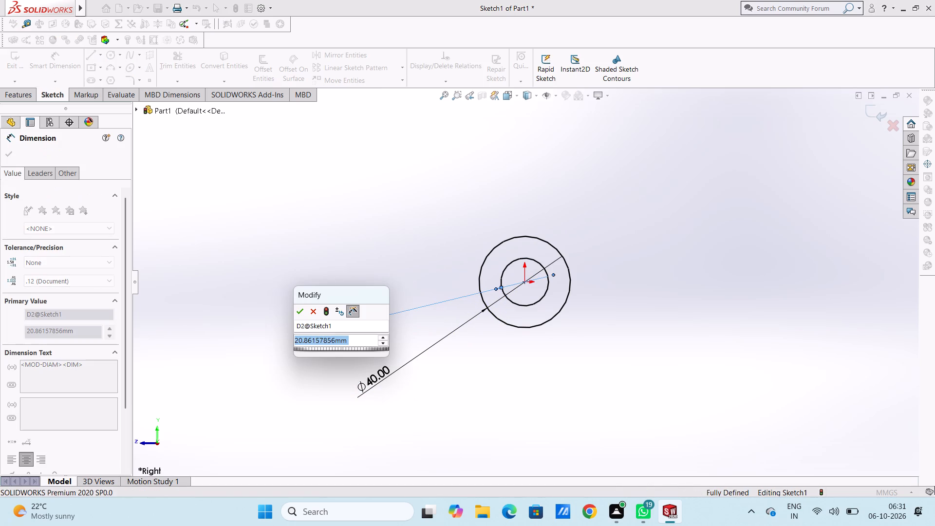
pyautogui.write('70')
pyautogui.press('Return')
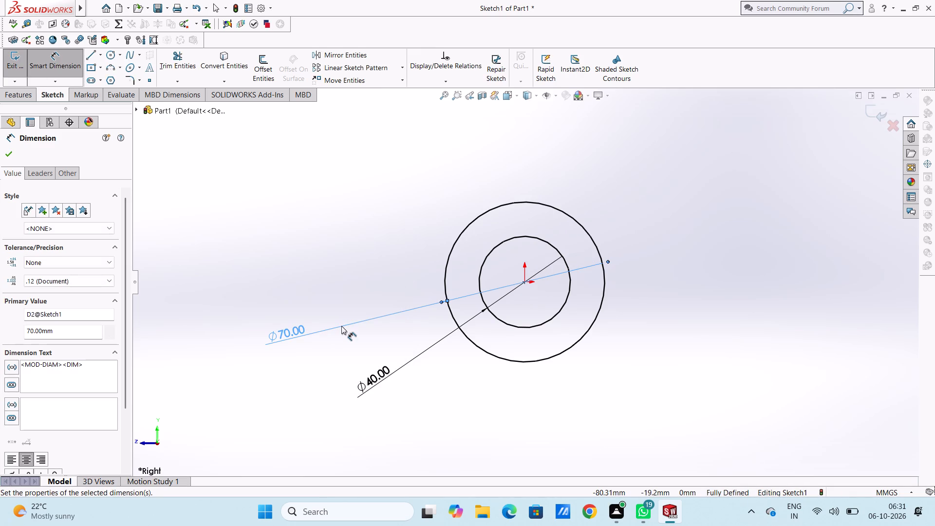
pyautogui.click(348, 273)
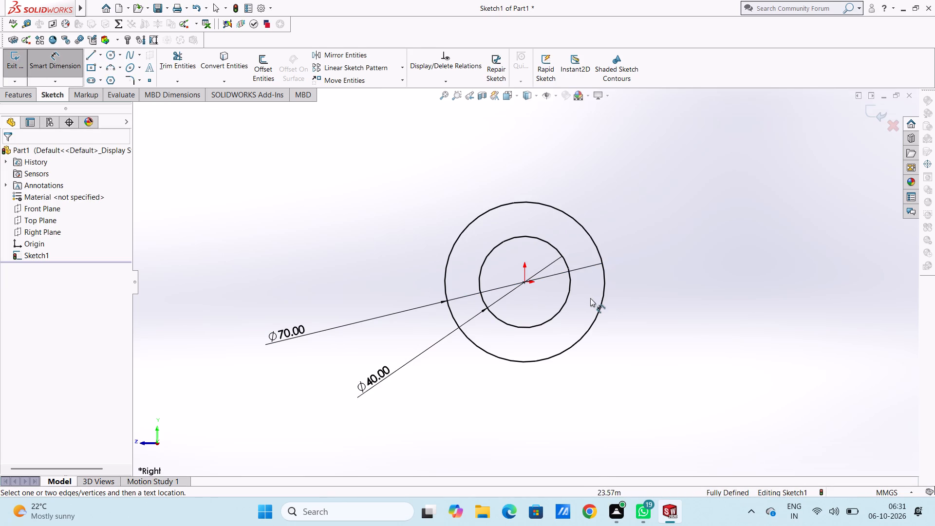
# Sketch two concentric circles about 155 mm horizontally from the origin, with radii of about 25 mm and 11 mm.
pyautogui.scroll(3, 590, 298)
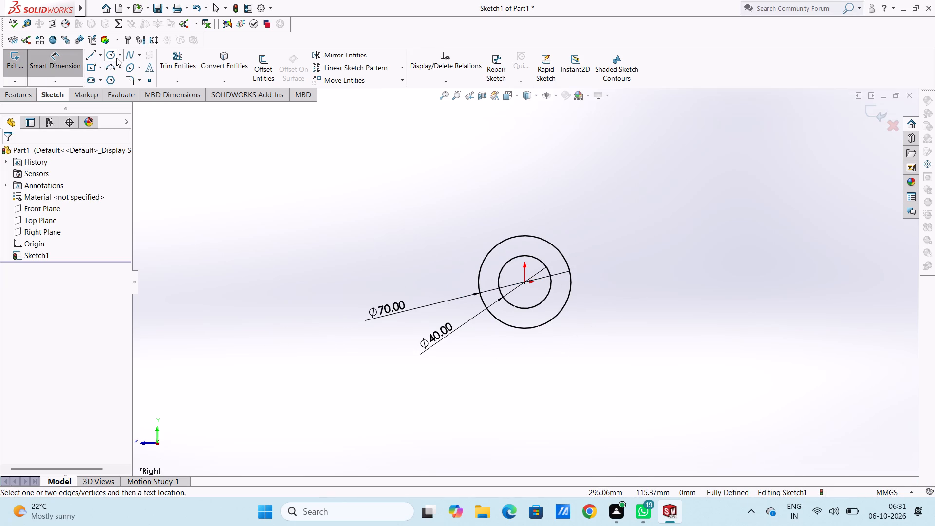
pyautogui.click(111, 56)
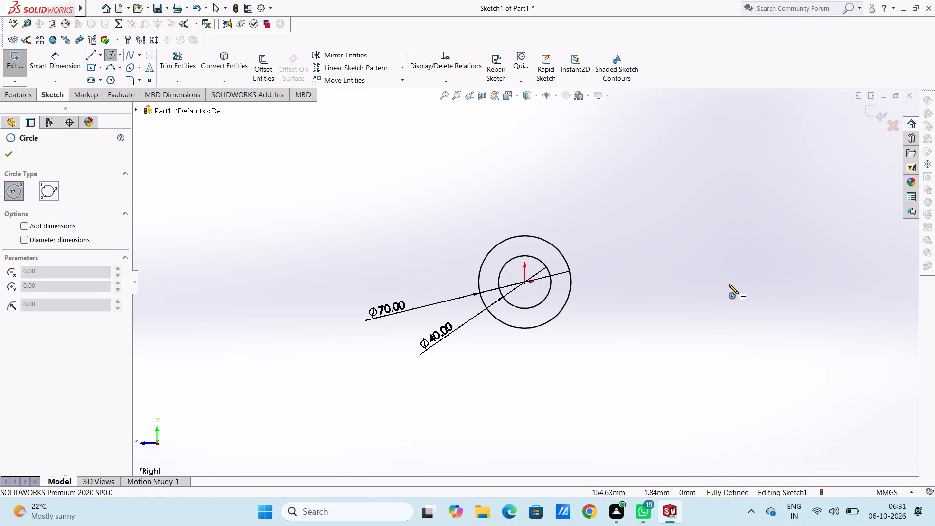
pyautogui.click(729, 284)
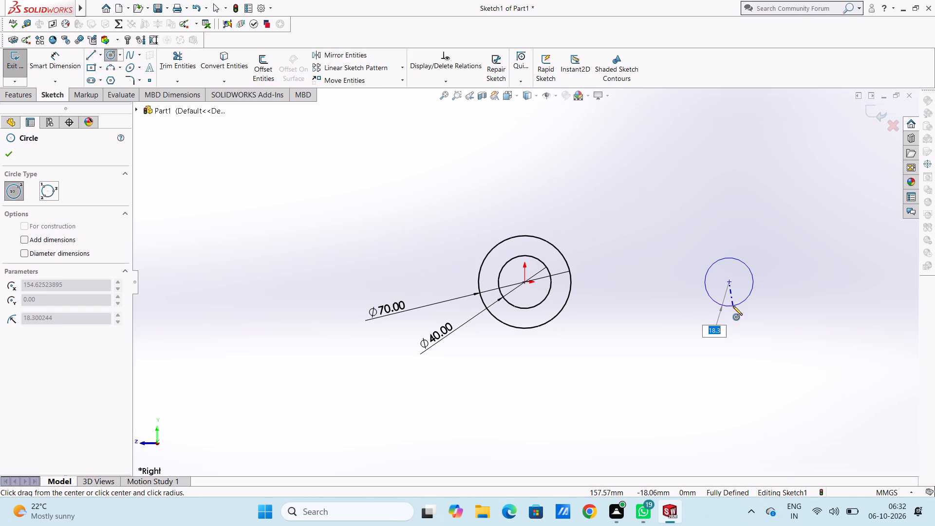
pyautogui.click(734, 314)
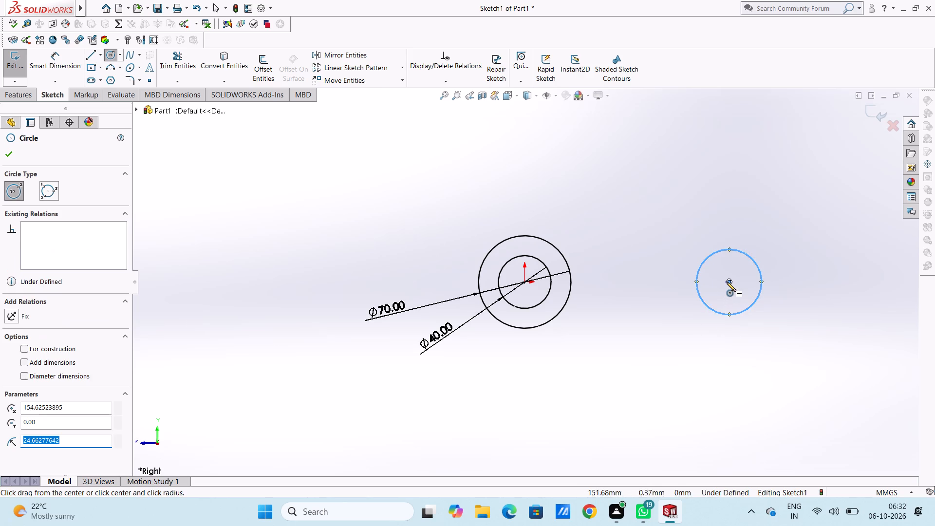
pyautogui.click(729, 281)
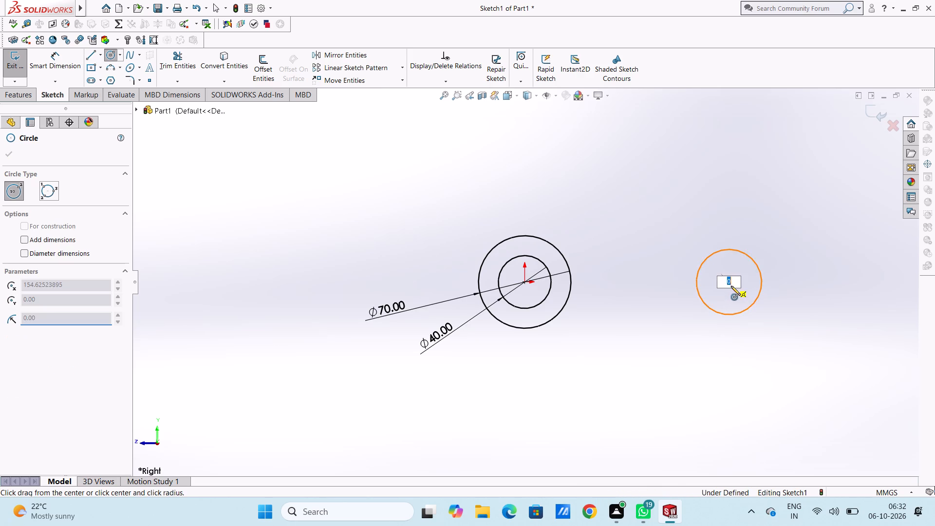
pyautogui.click(733, 296)
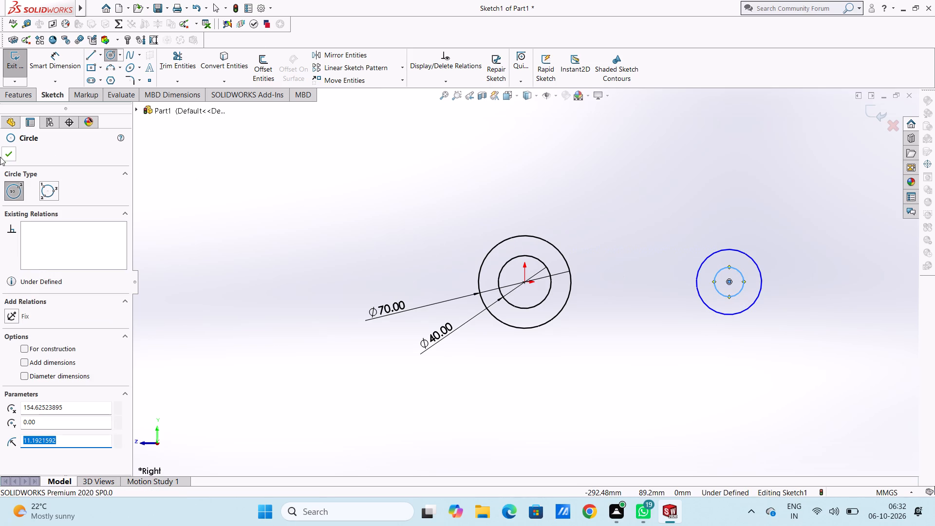
pyautogui.click(4, 156)
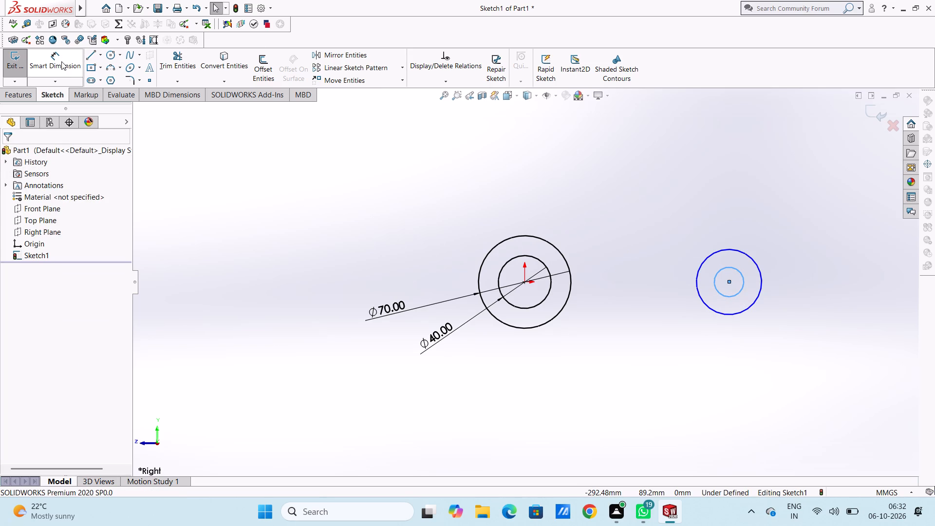
# Dimension the outer circle of the second pair with a diameter of 40 mm.
pyautogui.click(61, 61)
pyautogui.click(702, 303)
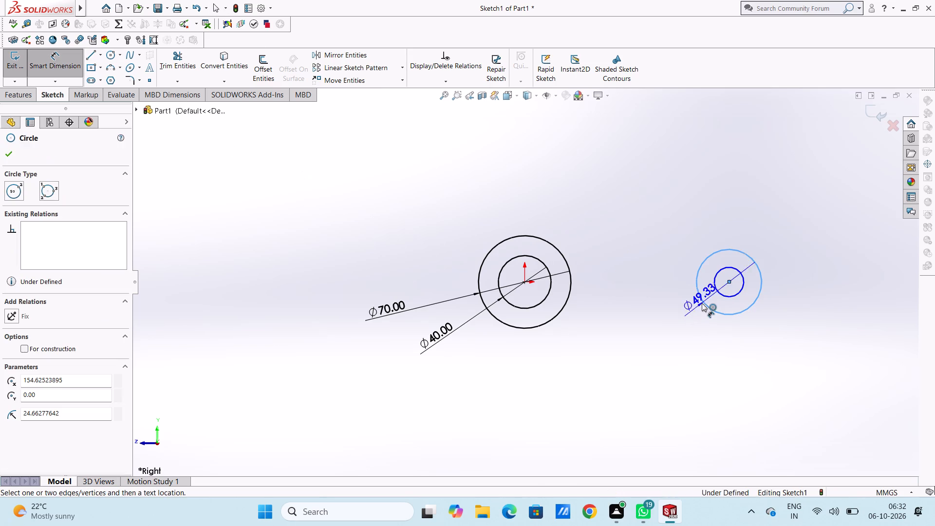
pyautogui.click(660, 397)
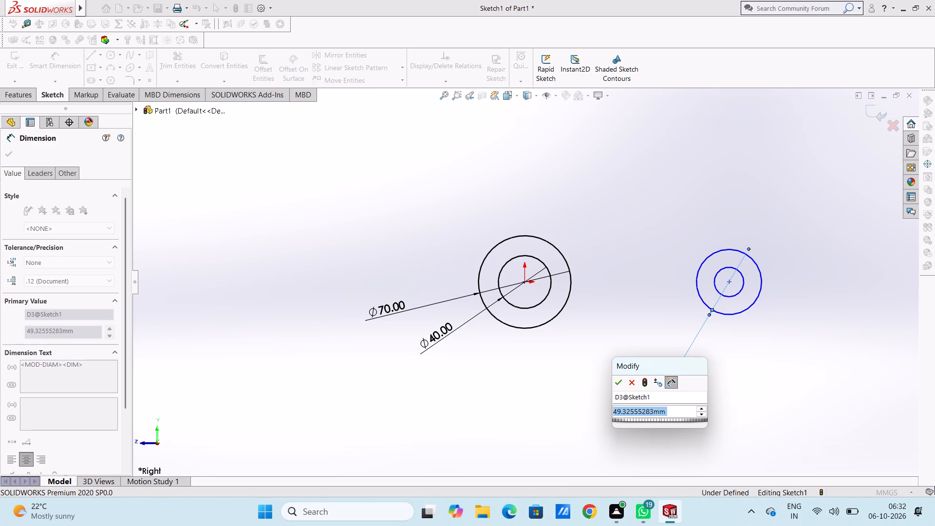
pyautogui.write('40')
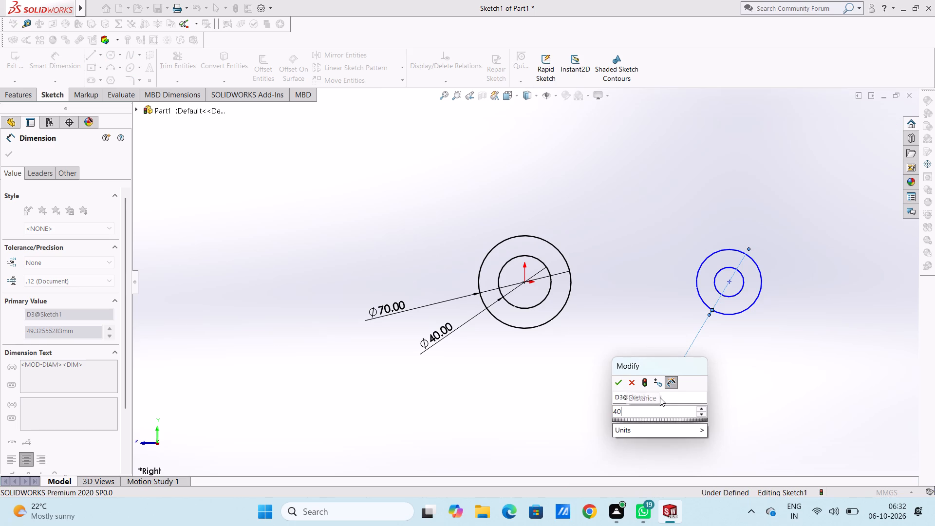
pyautogui.press('Return')
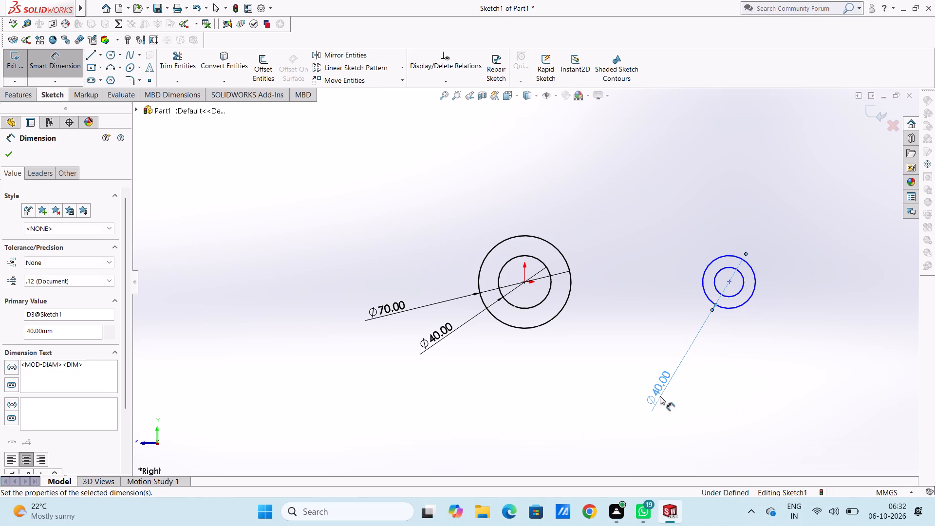
pyautogui.click(663, 315)
# Dimension the inner circle of the second pair with a diameter of 20 mm.
pyautogui.click(739, 292)
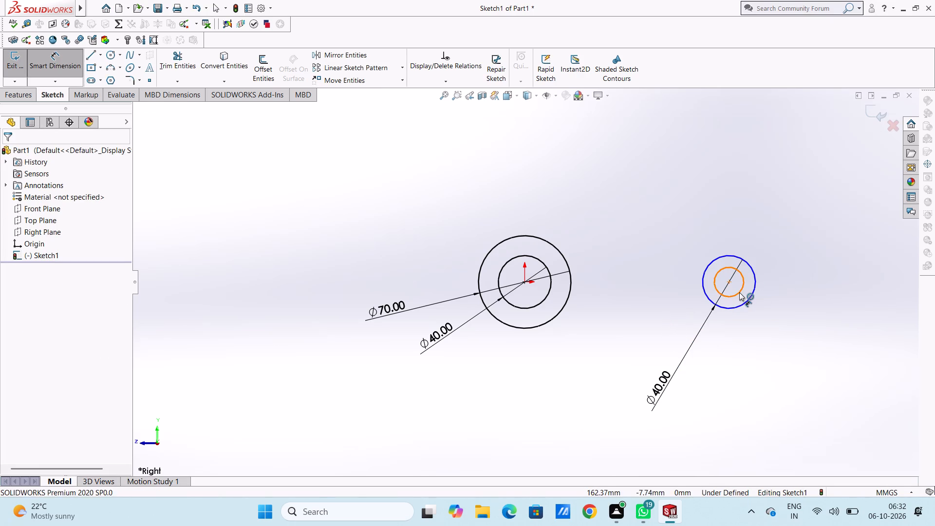
pyautogui.click(817, 373)
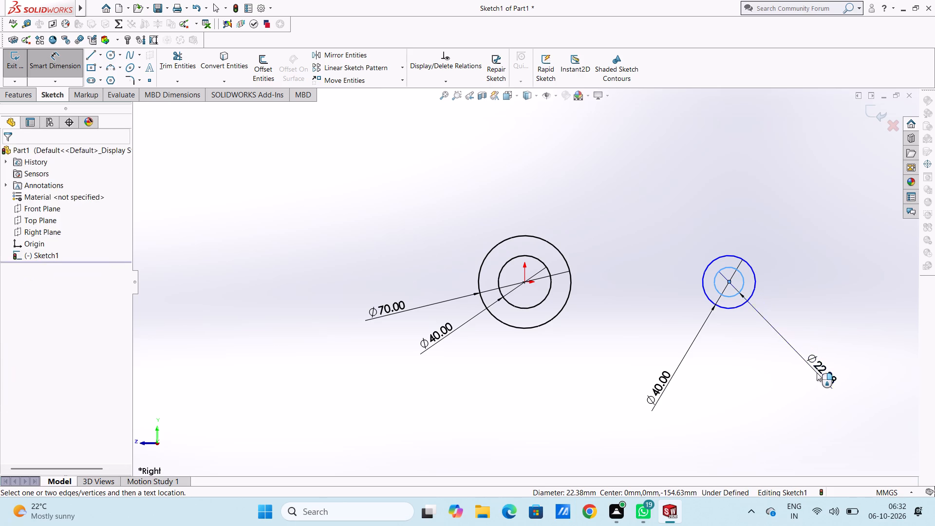
pyautogui.write('20')
pyautogui.press('Return')
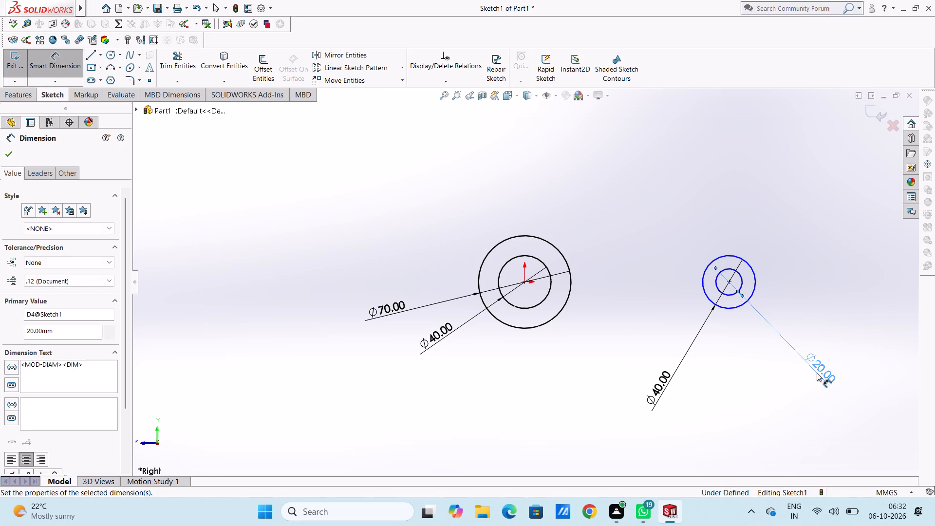
pyautogui.click(740, 366)
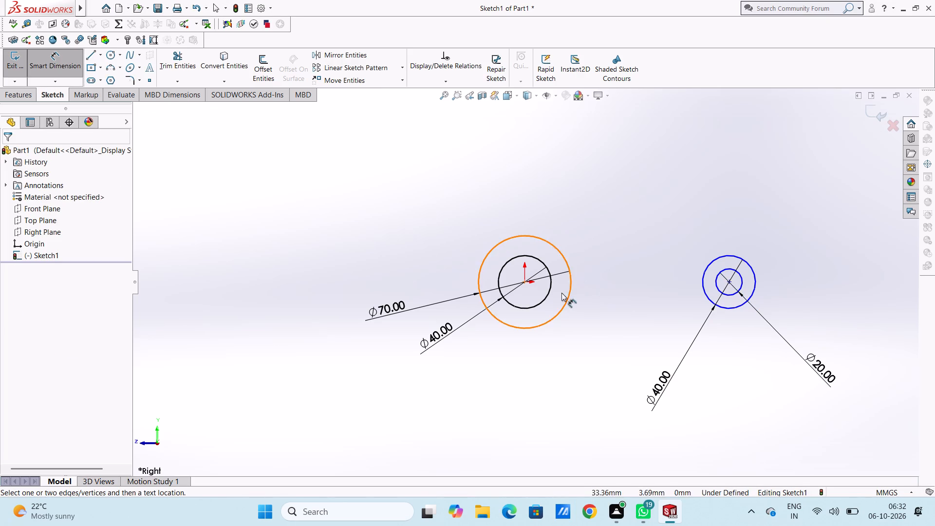
# Dimension the horizontal distance between the centres of the two circle pairs as 90 mm.
pyautogui.click(526, 284)
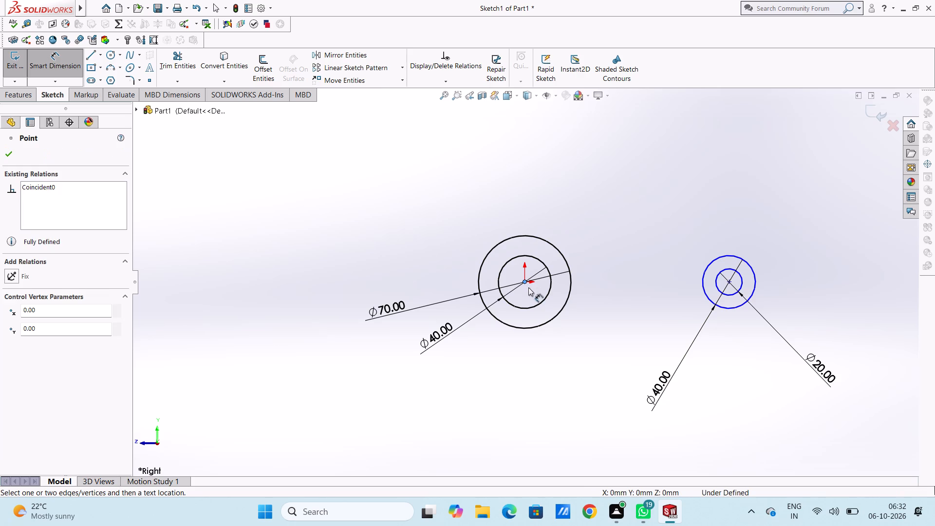
pyautogui.click(729, 283)
pyautogui.click(614, 436)
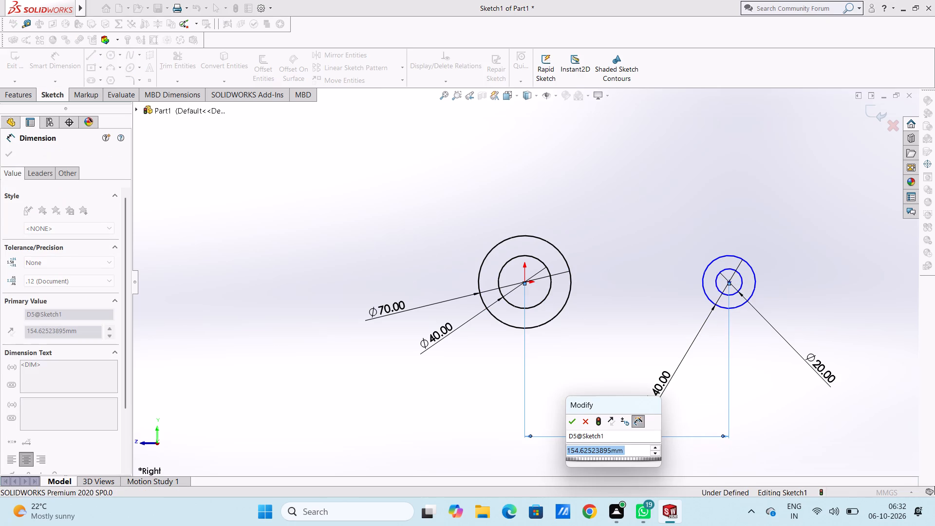
pyautogui.write('90')
pyautogui.press('Return')
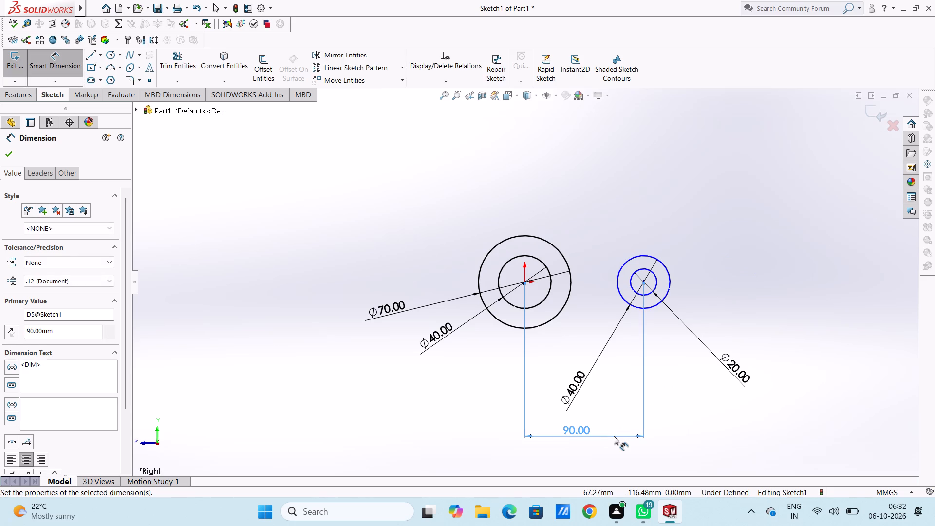
pyautogui.click(614, 400)
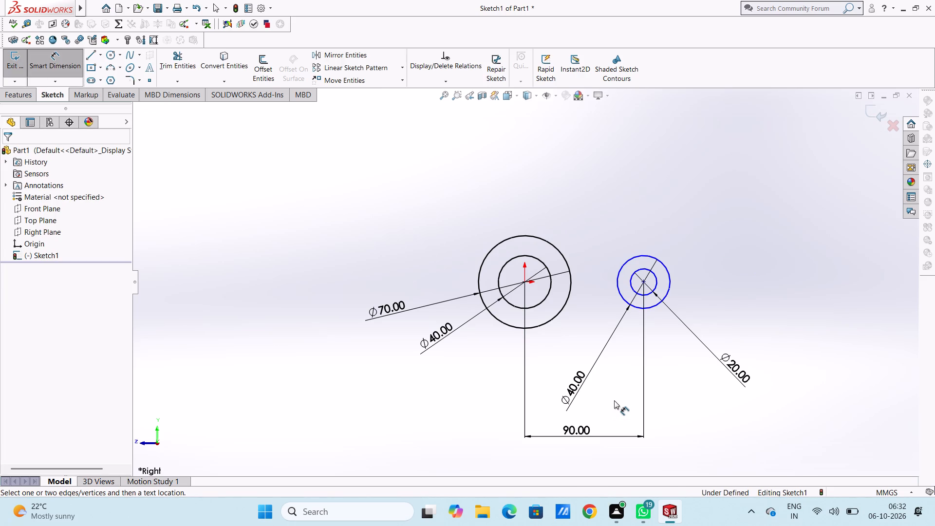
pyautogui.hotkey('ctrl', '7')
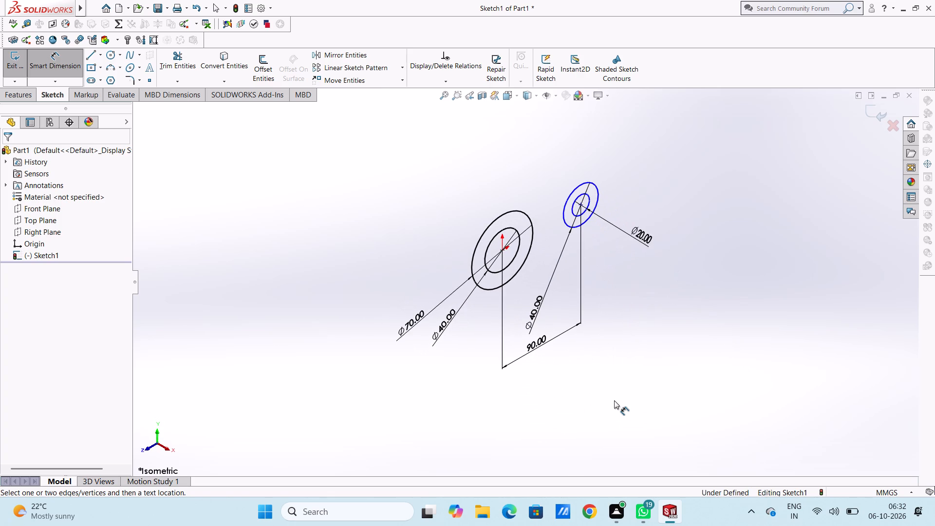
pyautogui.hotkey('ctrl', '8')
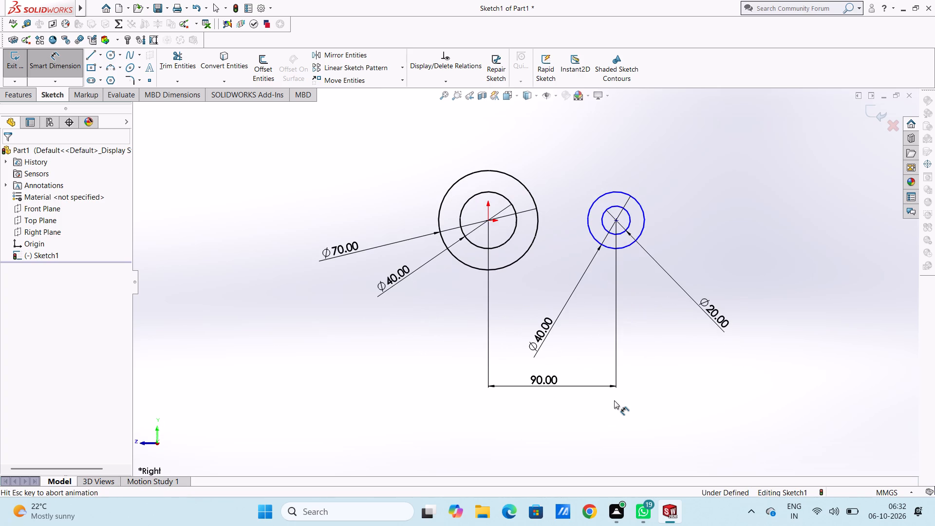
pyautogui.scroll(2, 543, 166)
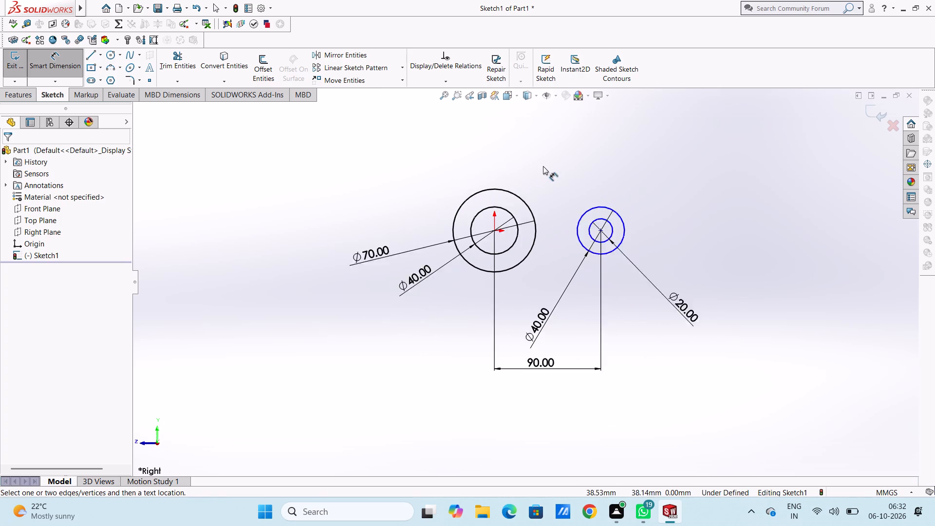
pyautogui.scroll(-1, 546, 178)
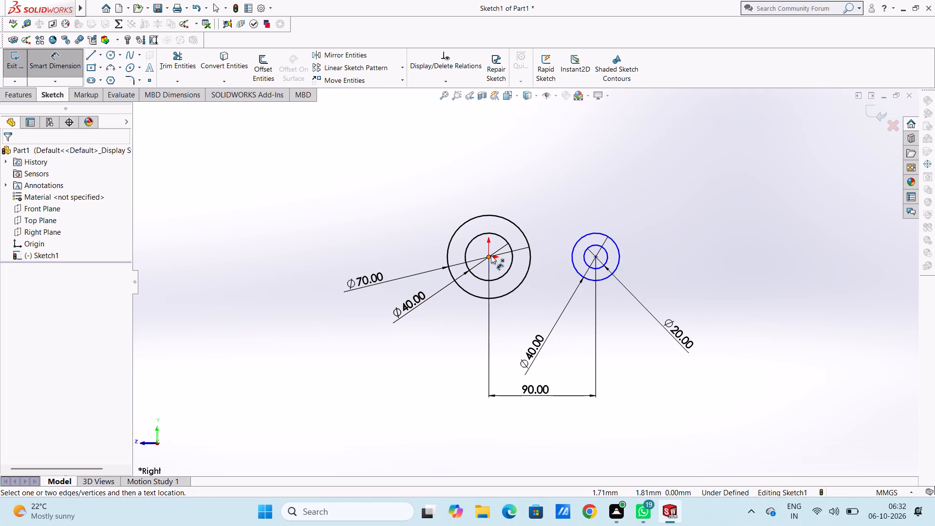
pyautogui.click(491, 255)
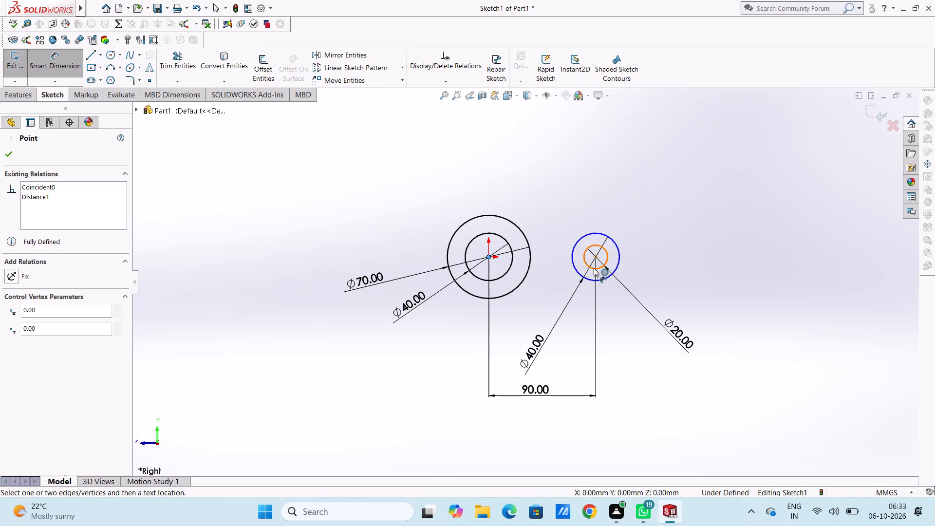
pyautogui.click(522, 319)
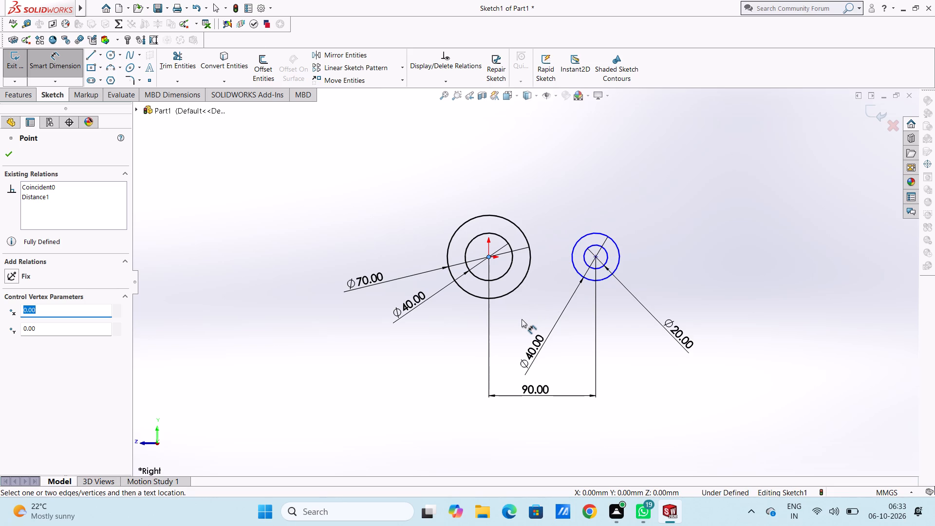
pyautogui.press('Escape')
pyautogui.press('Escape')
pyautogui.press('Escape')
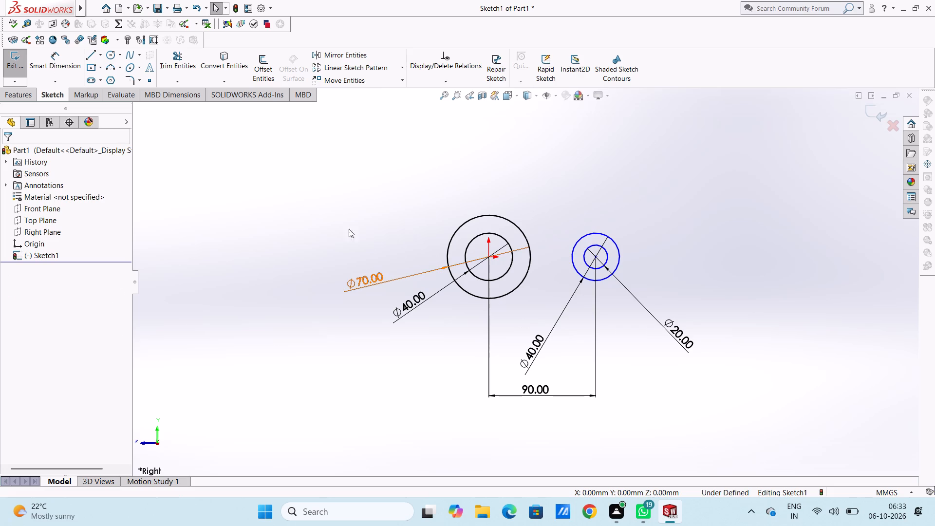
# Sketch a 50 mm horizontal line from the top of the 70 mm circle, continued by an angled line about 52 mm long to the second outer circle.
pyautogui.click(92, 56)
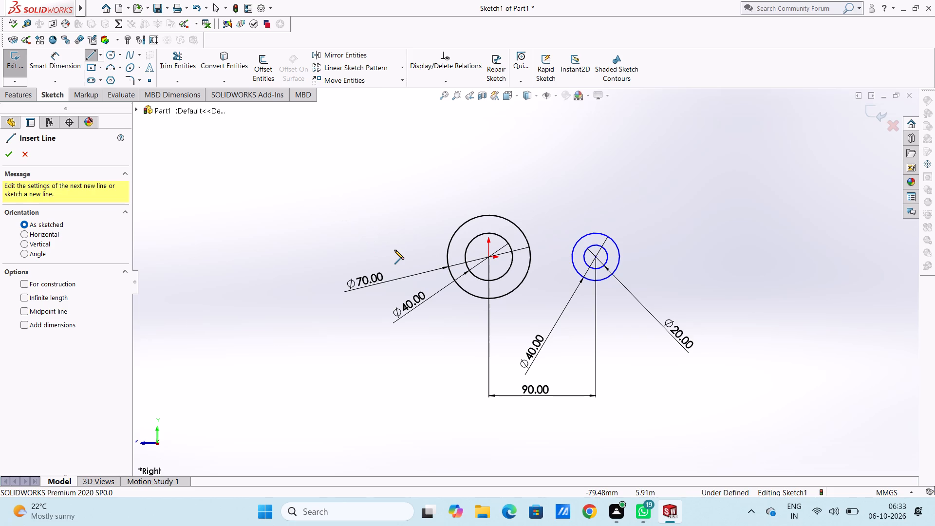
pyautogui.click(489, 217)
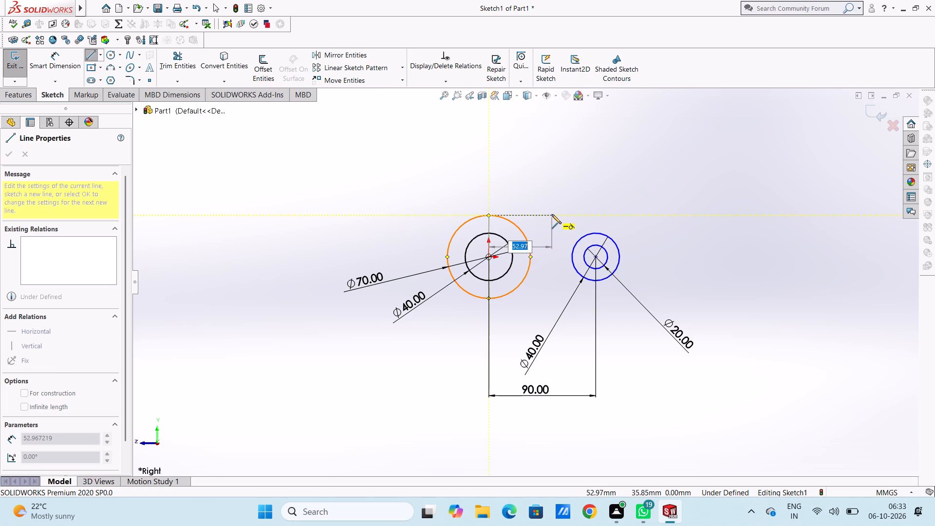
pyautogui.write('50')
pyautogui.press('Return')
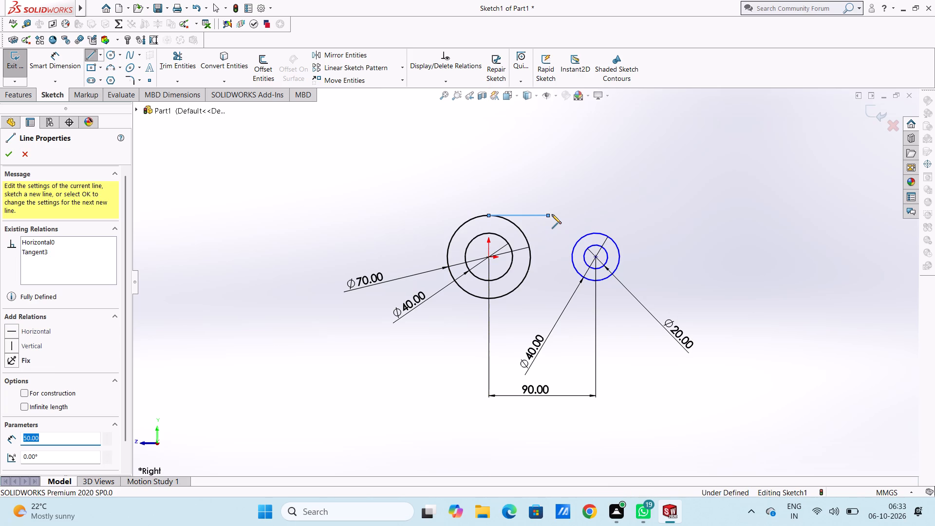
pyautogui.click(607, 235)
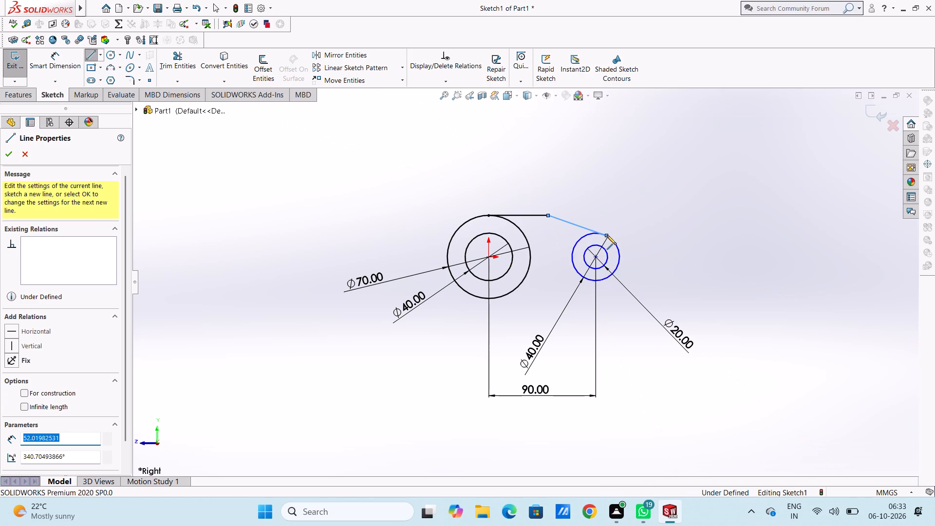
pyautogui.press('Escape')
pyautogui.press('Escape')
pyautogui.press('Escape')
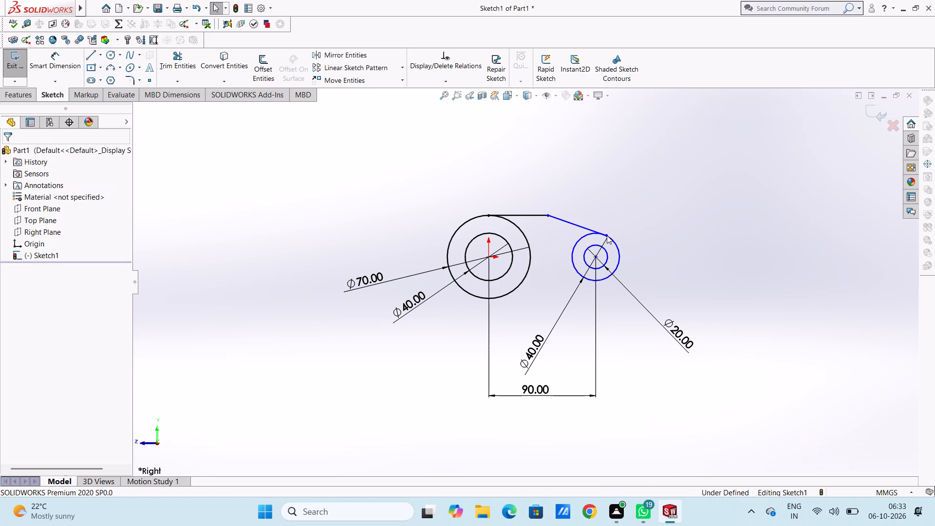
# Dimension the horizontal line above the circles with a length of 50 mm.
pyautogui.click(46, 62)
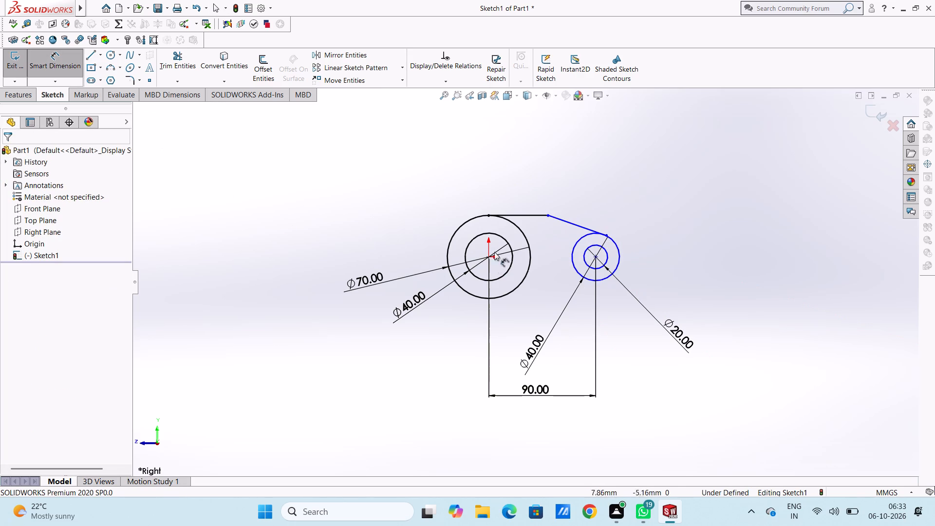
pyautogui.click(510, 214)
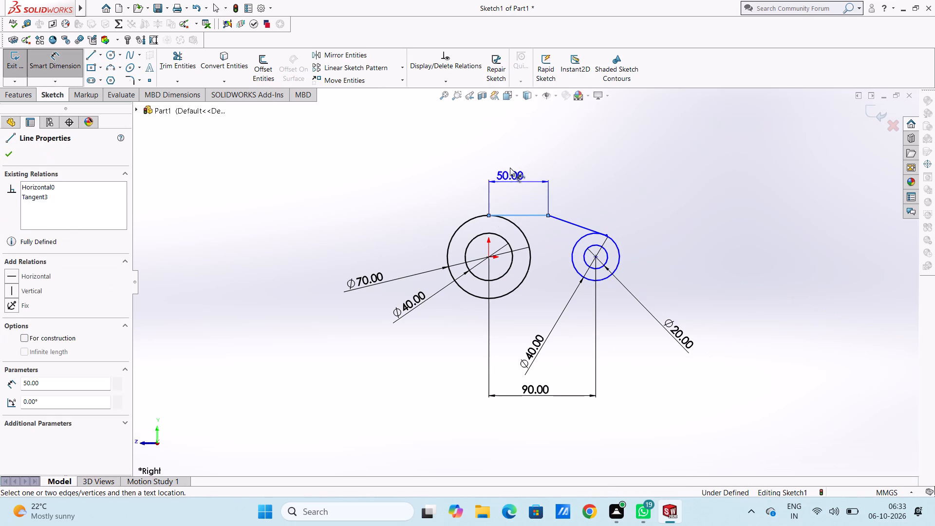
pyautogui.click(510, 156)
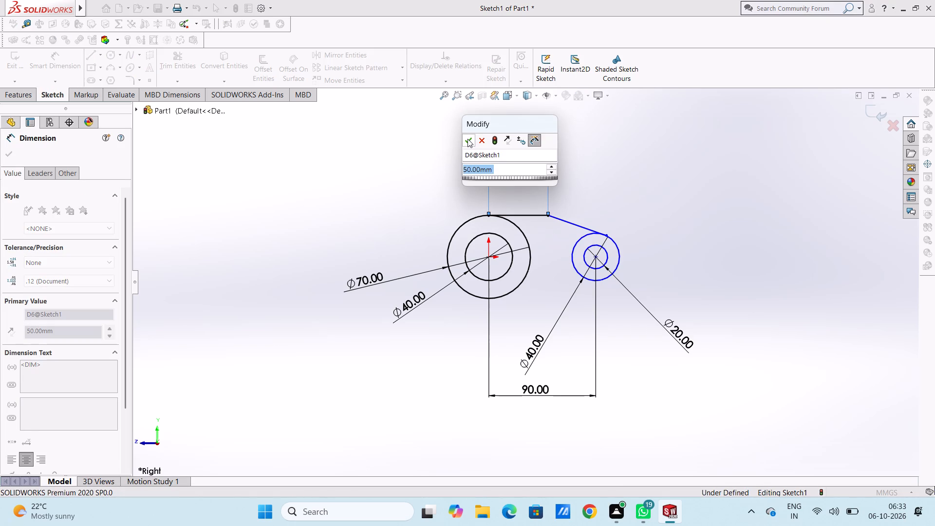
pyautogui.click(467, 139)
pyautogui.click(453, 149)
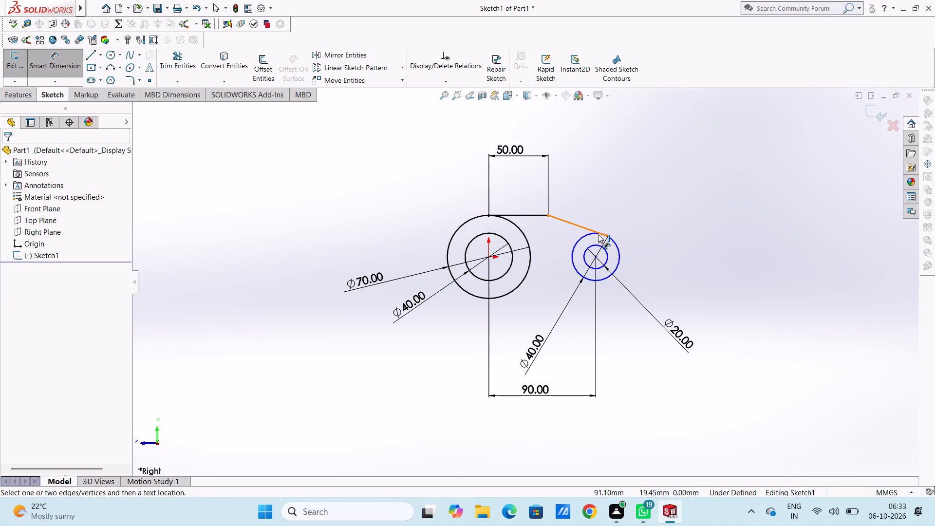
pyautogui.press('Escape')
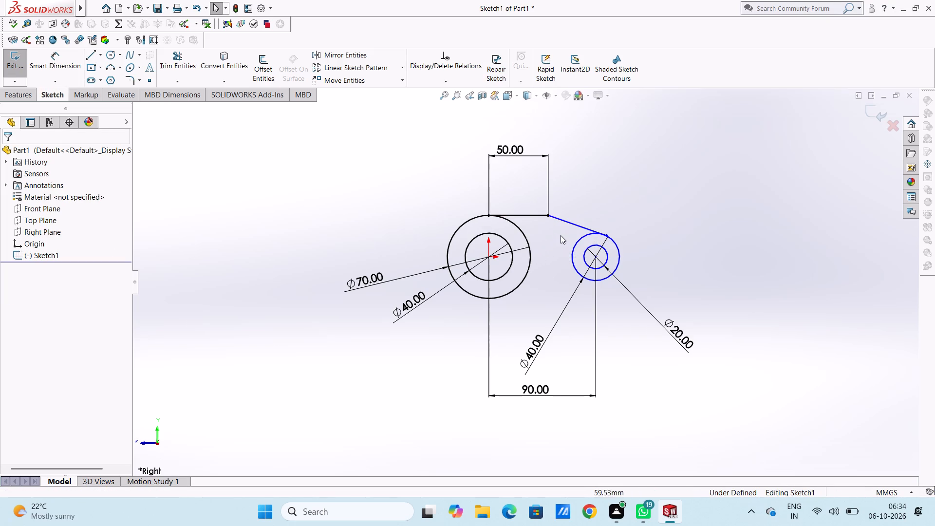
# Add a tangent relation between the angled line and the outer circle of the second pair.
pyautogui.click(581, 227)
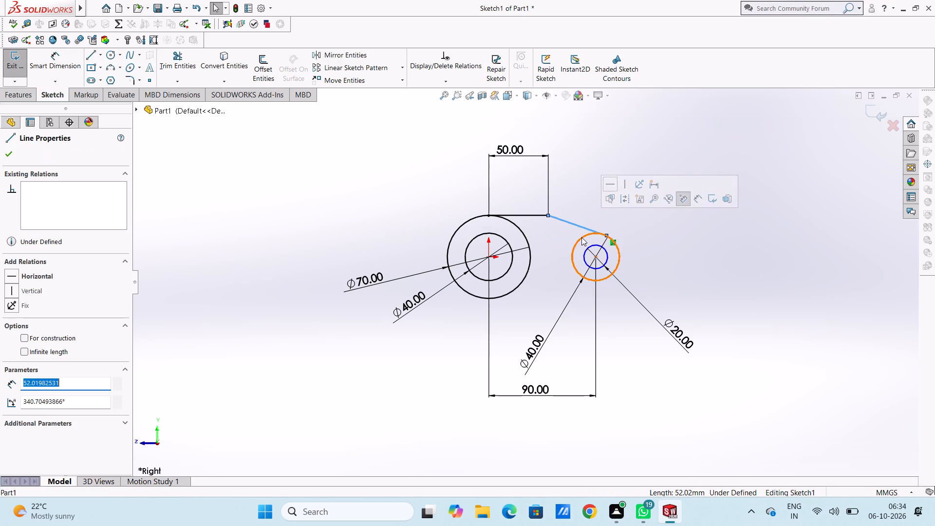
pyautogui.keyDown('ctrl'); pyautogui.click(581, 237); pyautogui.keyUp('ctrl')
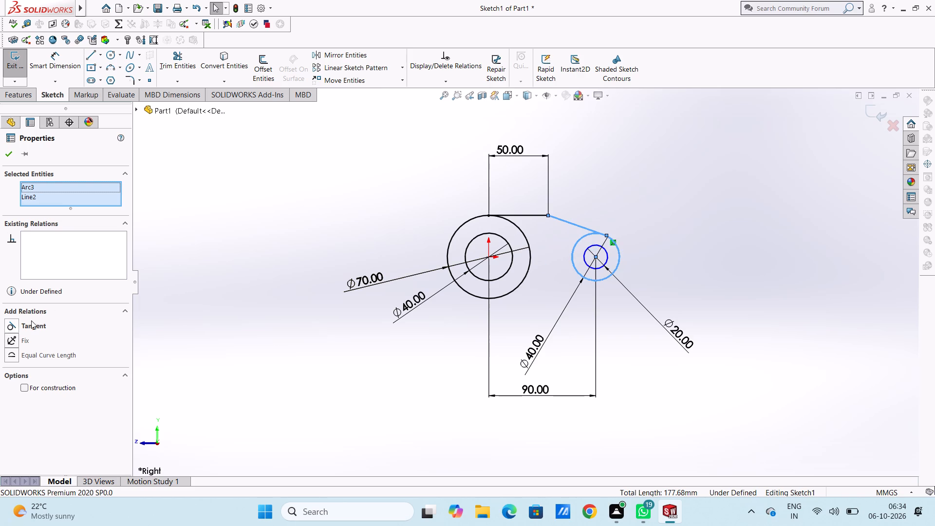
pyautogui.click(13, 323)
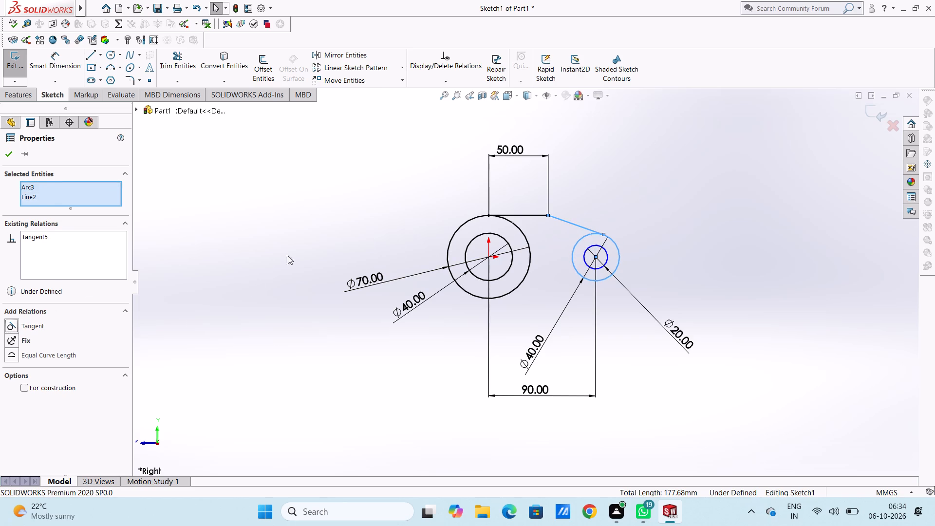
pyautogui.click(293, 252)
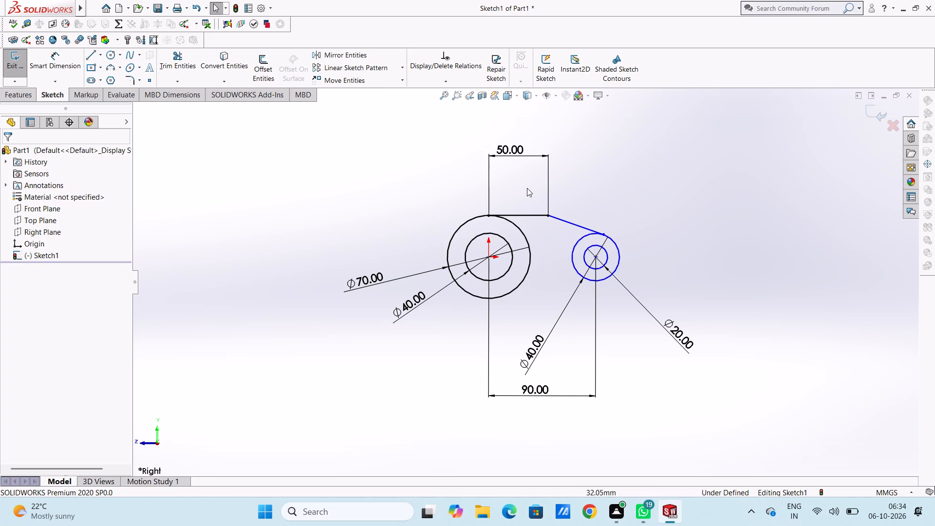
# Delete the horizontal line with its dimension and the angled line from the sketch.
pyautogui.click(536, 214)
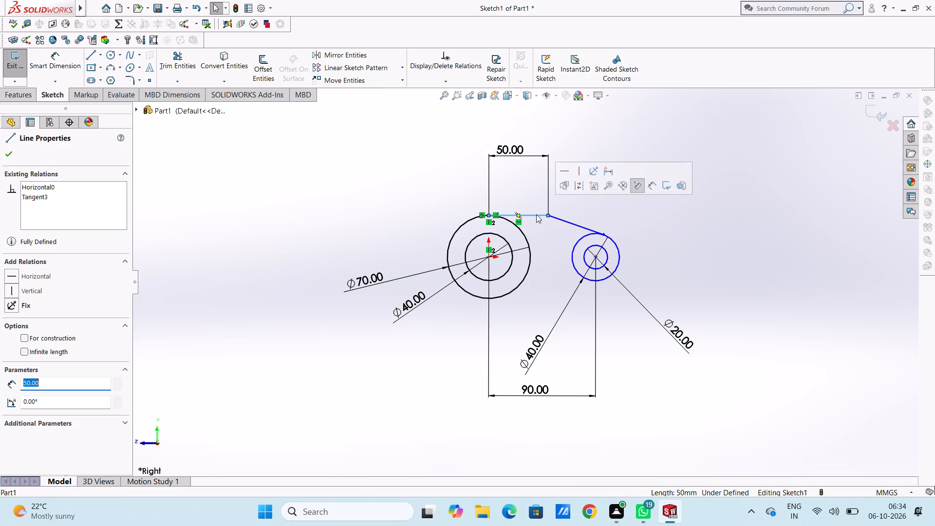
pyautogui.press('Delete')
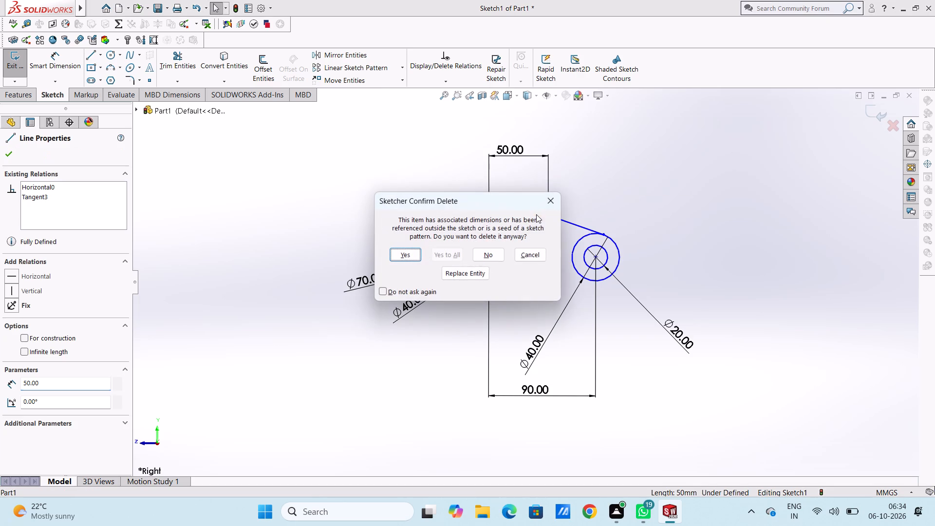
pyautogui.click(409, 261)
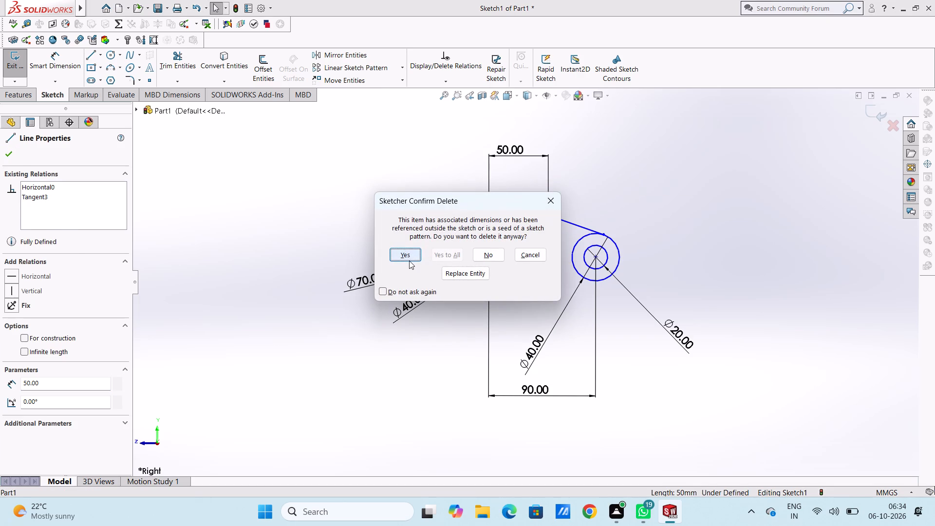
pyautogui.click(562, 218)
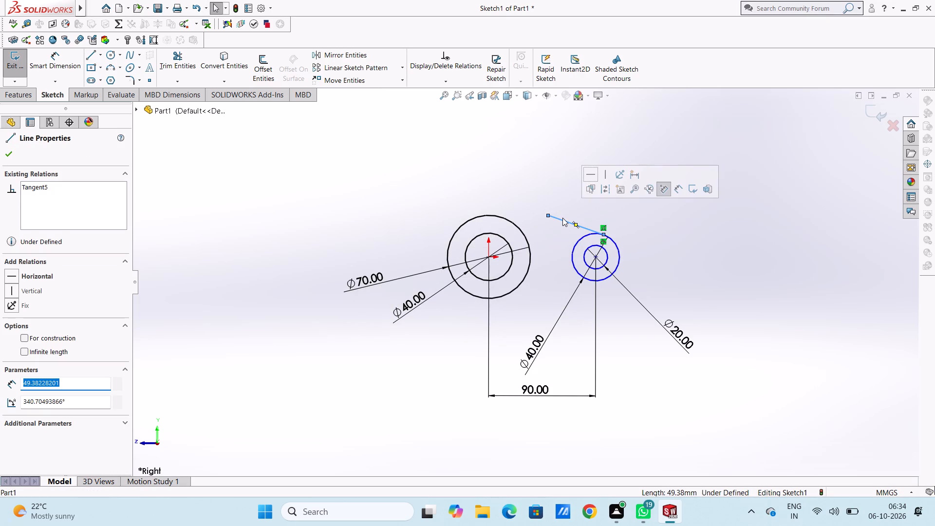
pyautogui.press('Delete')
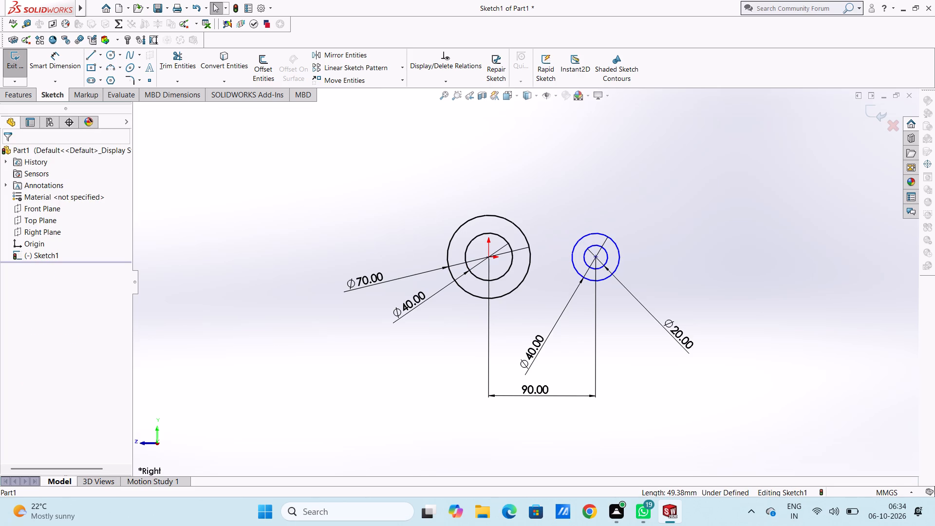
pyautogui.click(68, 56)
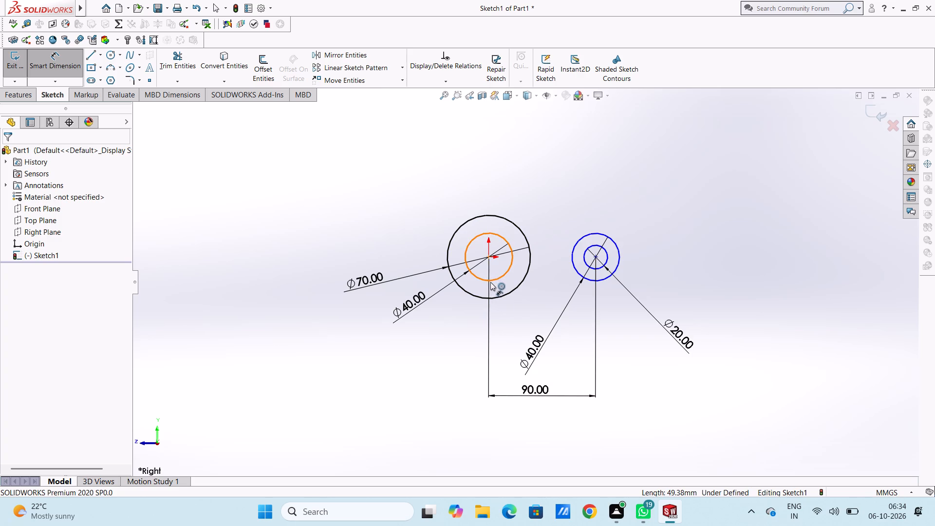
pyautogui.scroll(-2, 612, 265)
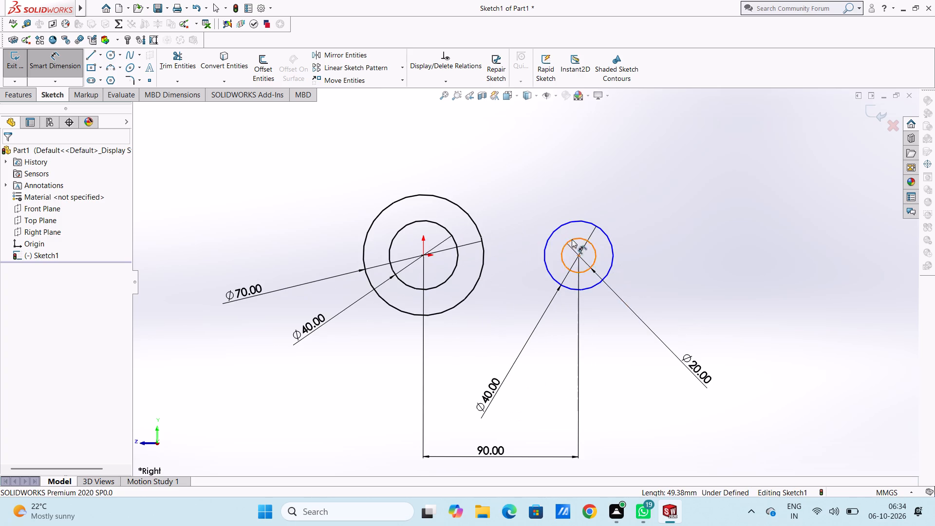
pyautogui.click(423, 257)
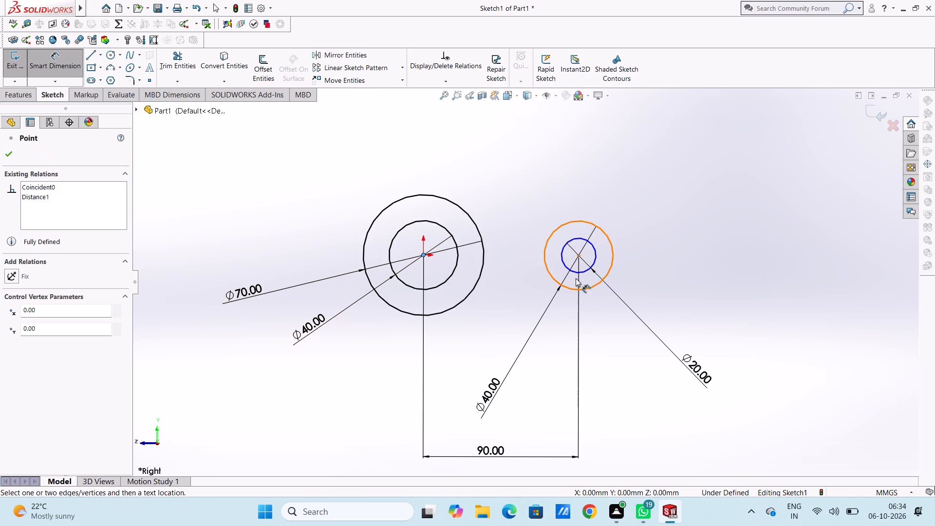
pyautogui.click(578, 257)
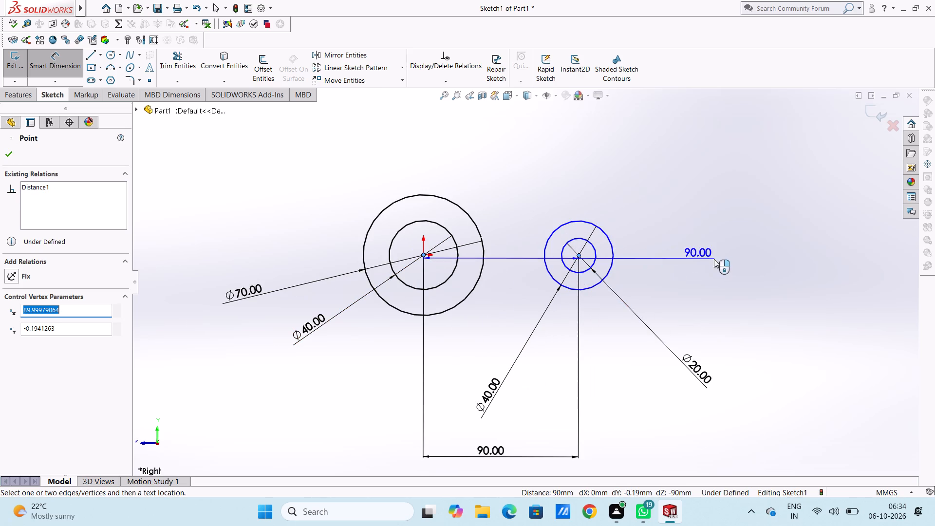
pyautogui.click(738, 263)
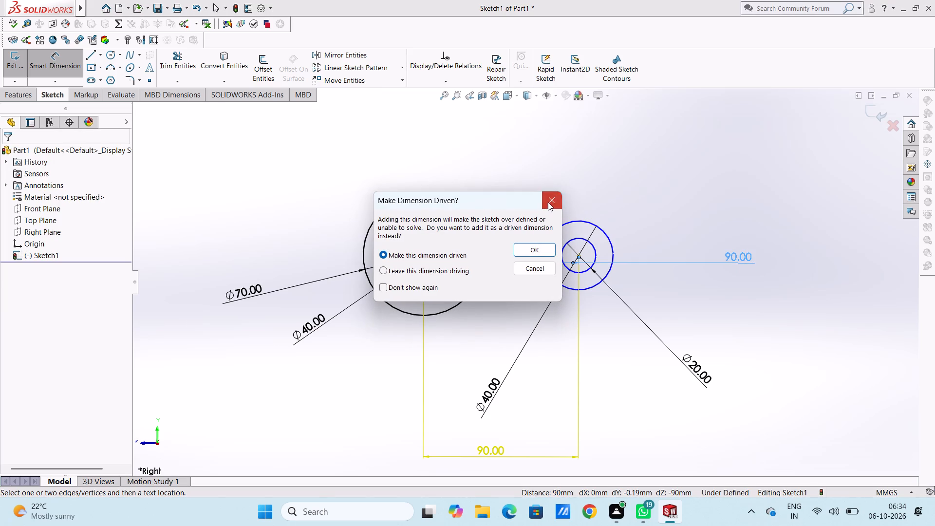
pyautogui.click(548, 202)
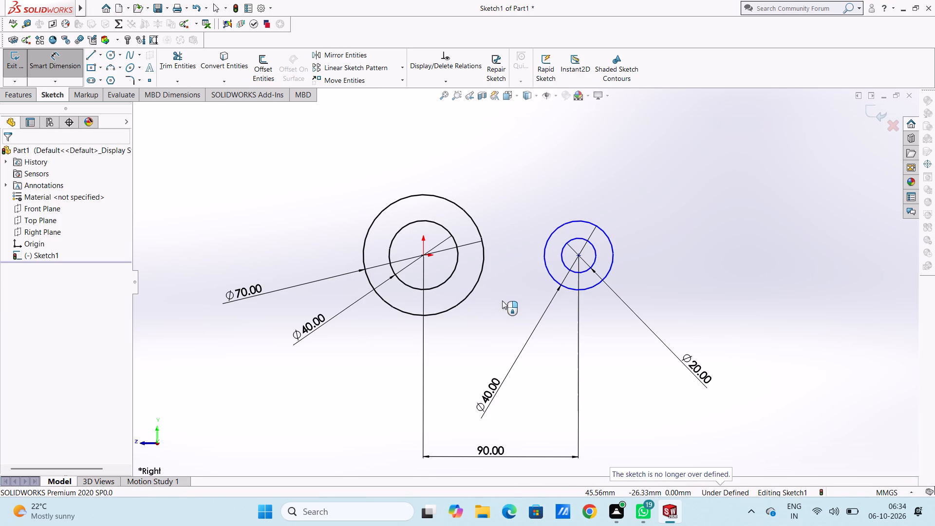
# Add a second 90 mm centre-to-centre dimension between the two outer circles, placed above them.
pyautogui.click(445, 311)
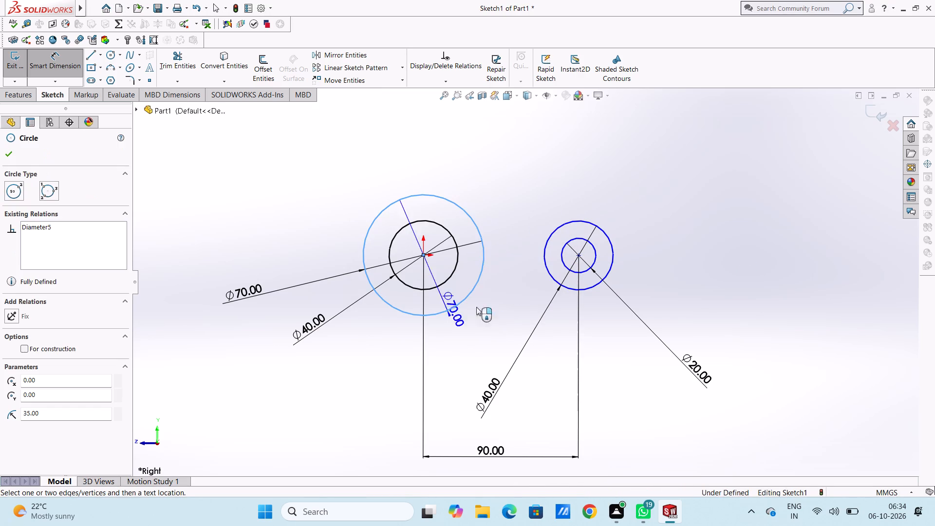
pyautogui.click(581, 288)
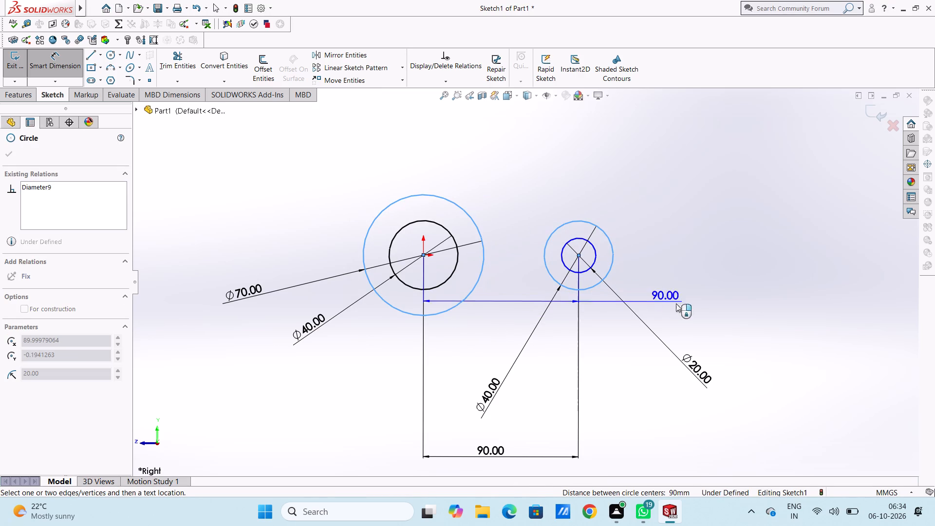
pyautogui.click(511, 145)
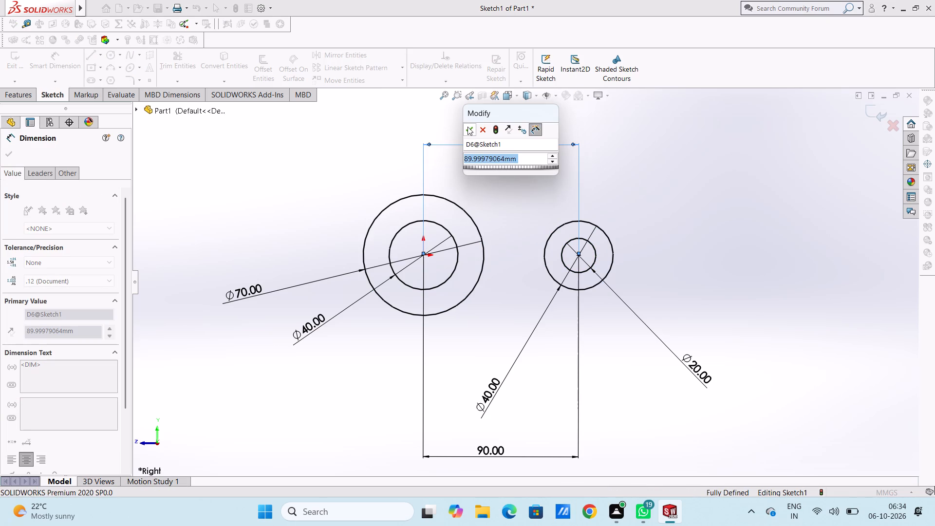
pyautogui.click(467, 127)
pyautogui.click(489, 209)
pyautogui.scroll(1, 489, 209)
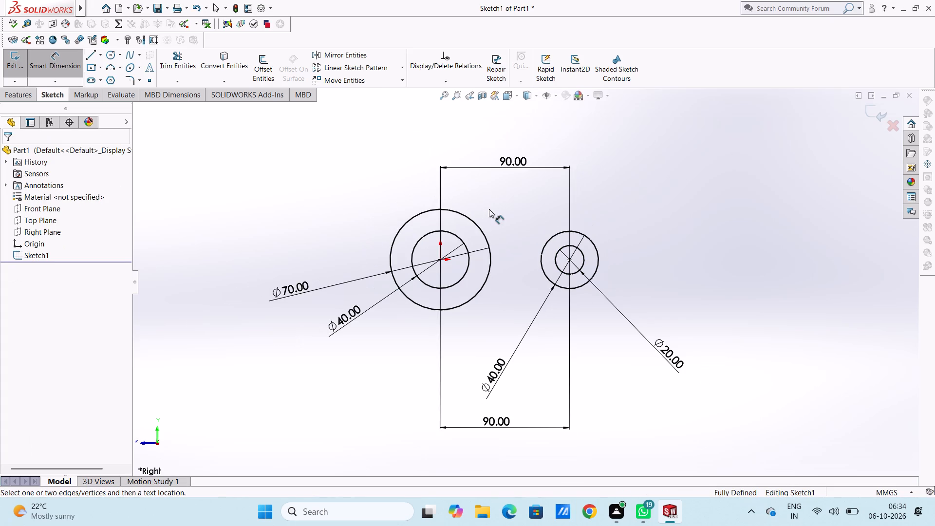
pyautogui.click(65, 60)
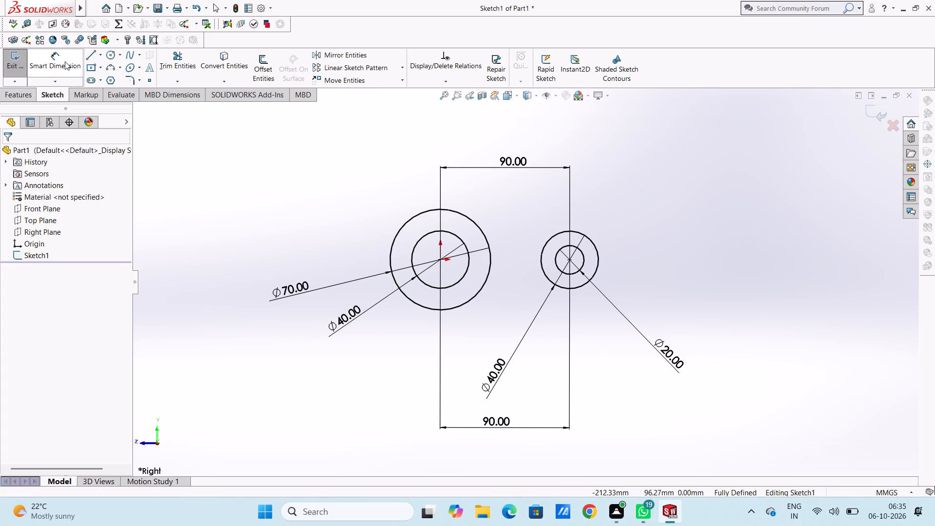
# Extrude the sketched circle pairs as a blind boss 25 mm deep, forming two separate rings.
pyautogui.click(32, 96)
pyautogui.click(25, 75)
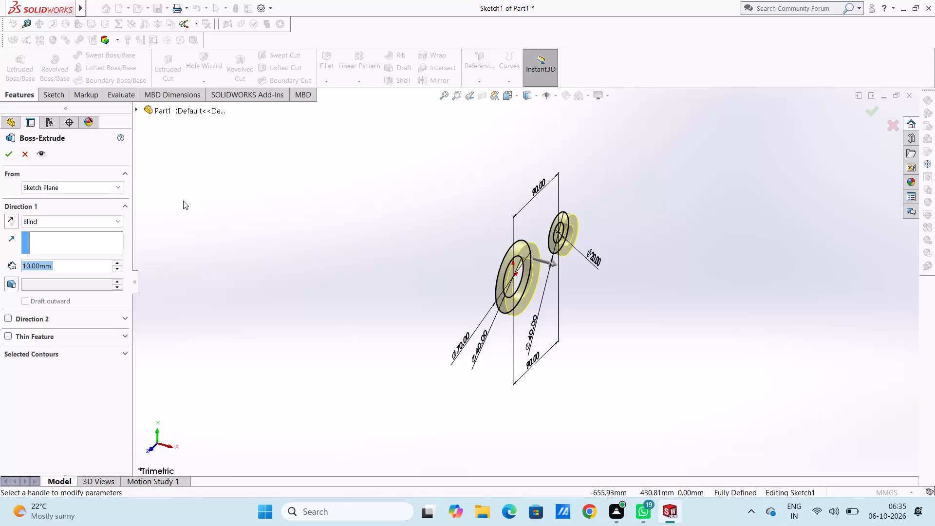
pyautogui.write('25')
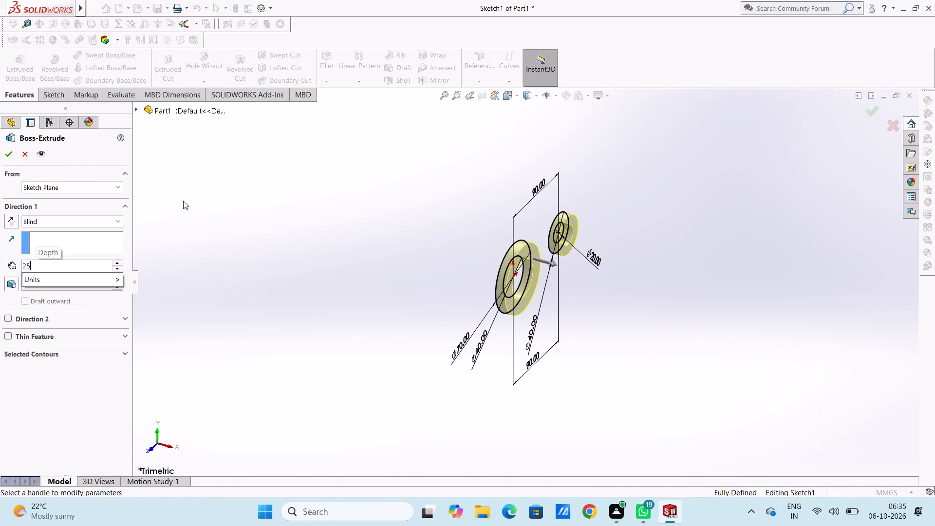
pyautogui.press('Return')
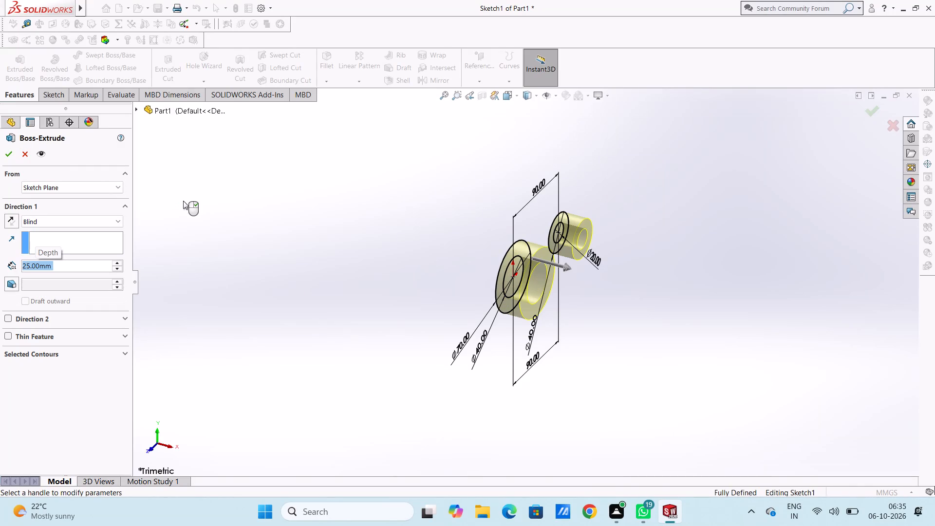
pyautogui.click(194, 199)
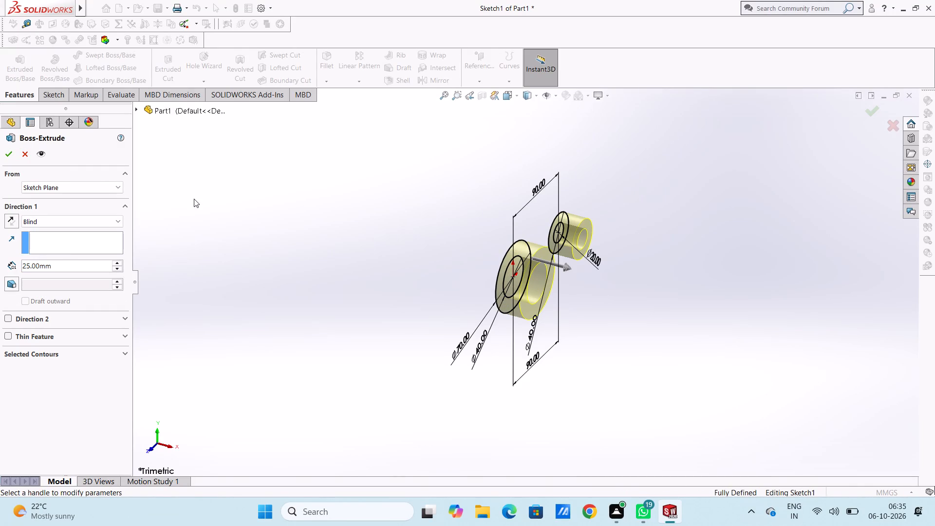
pyautogui.click(9, 153)
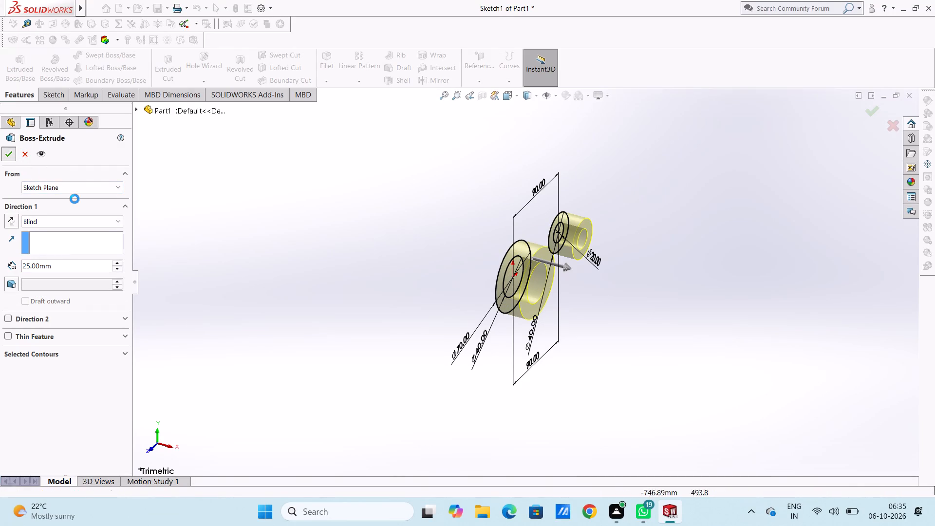
pyautogui.click(172, 250)
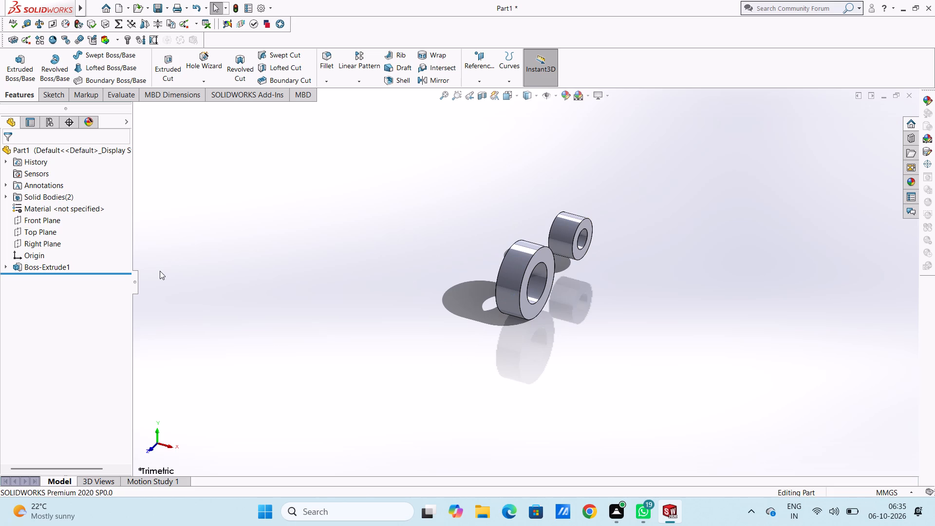
# Start a new sketch on the flat end face of the larger ring, seen from the Right view.
pyautogui.hotkey('ctrl', '4')
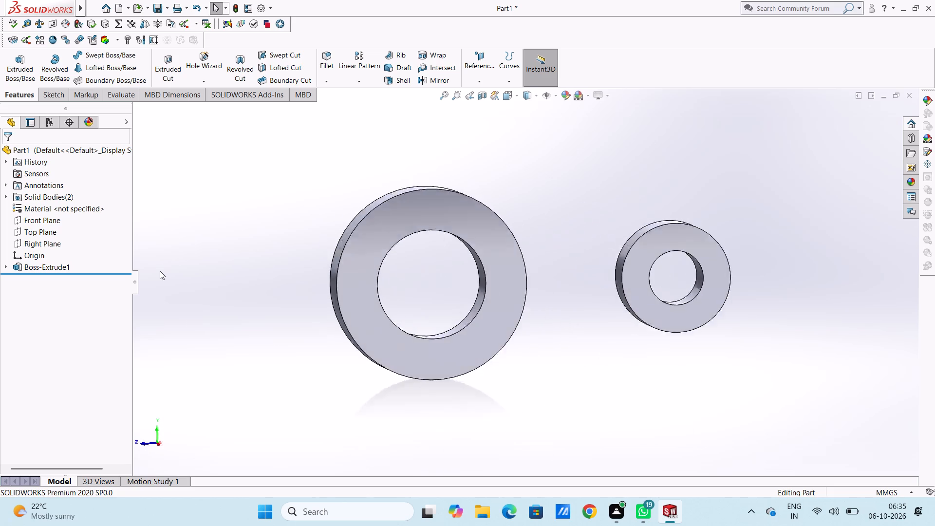
pyautogui.scroll(4, 160, 271)
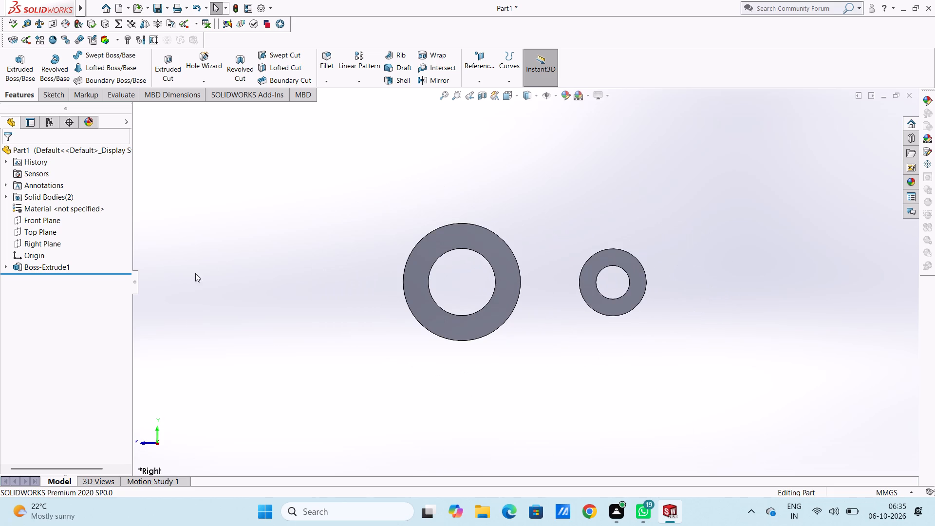
pyautogui.click(478, 244)
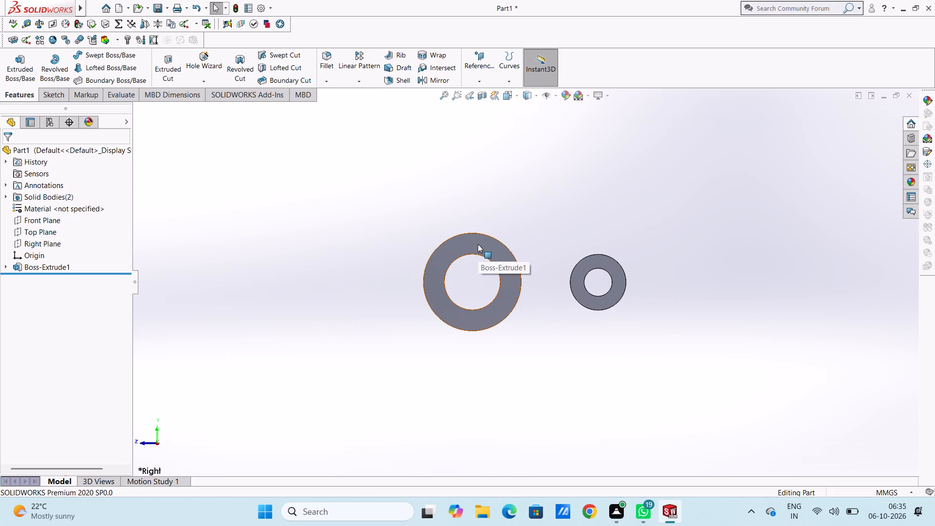
pyautogui.click(524, 217)
pyautogui.click(504, 206)
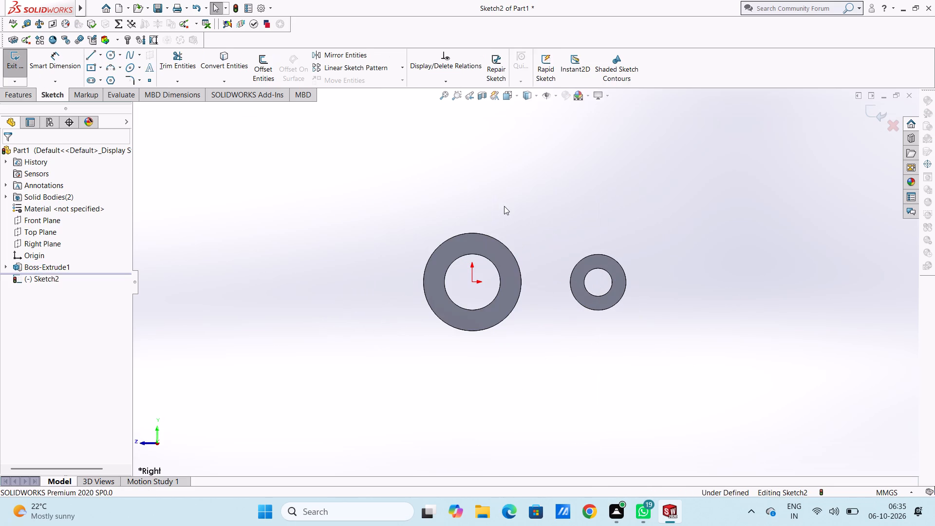
# Sketch two concentric circles at the origin with radii of 20 mm and 35 mm, matching the larger ring's edges.
pyautogui.scroll(-1, 547, 257)
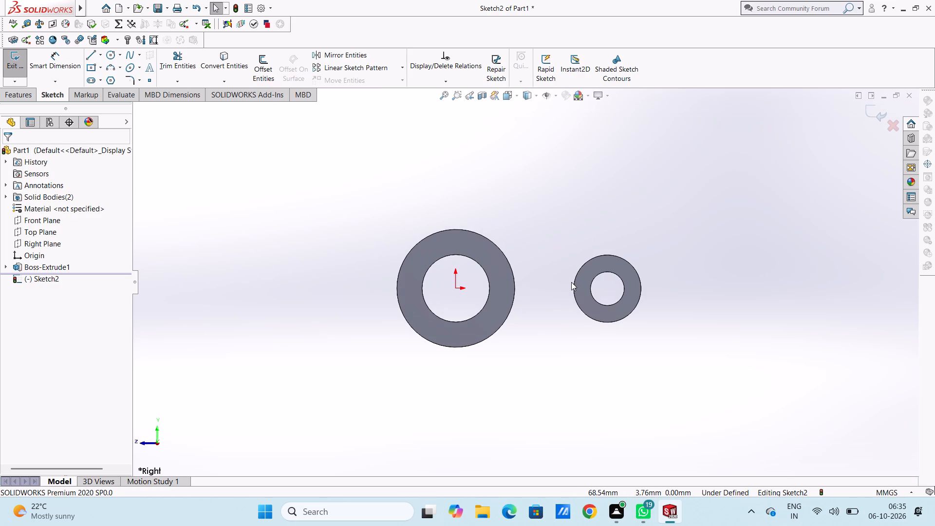
pyautogui.click(110, 55)
pyautogui.click(453, 291)
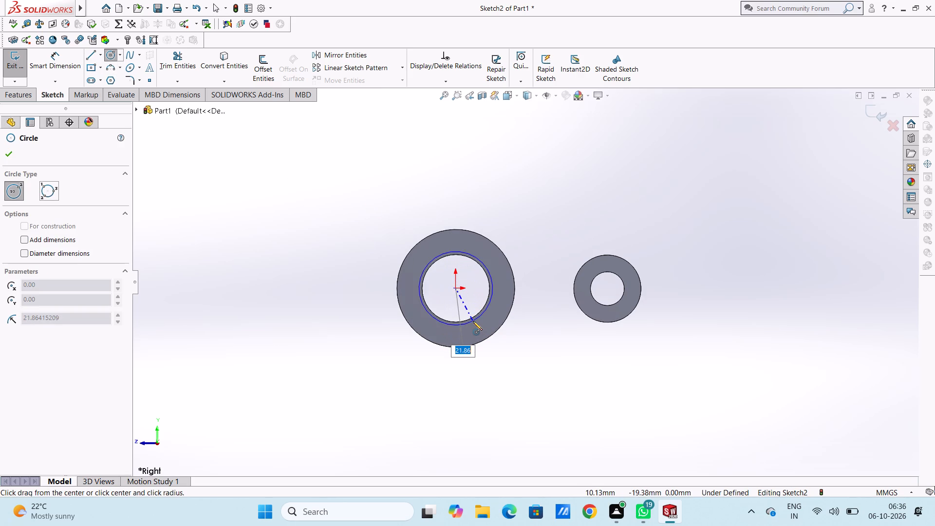
pyautogui.click(473, 320)
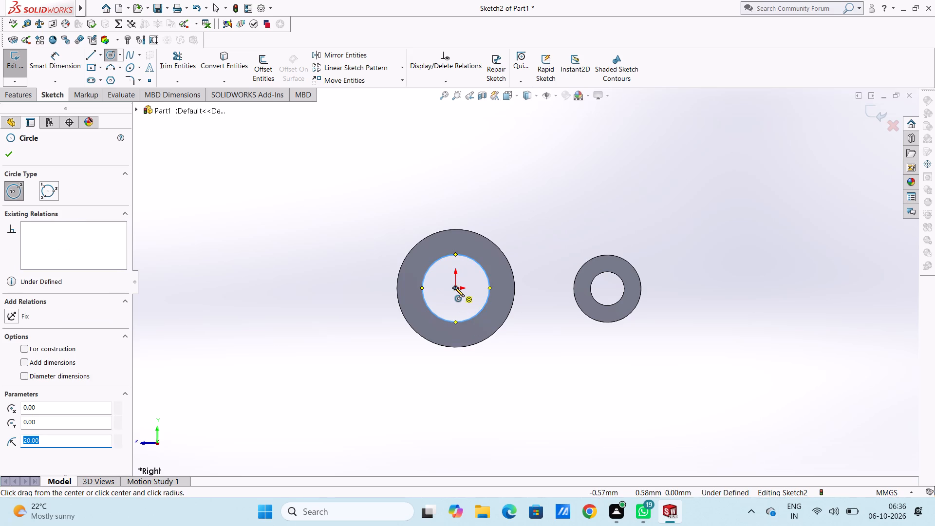
pyautogui.click(455, 287)
pyautogui.click(492, 332)
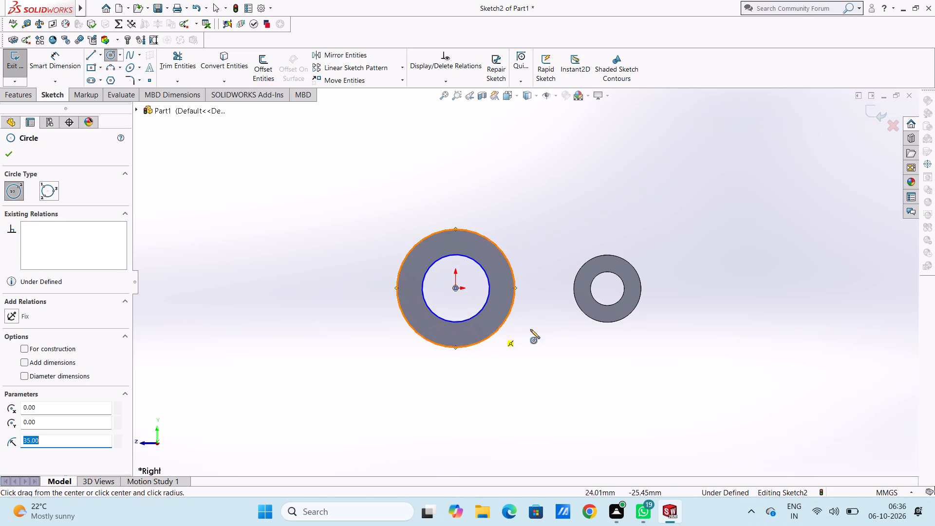
# Sketch two concentric circles on the smaller ring's centre with radii of 10 mm and 20 mm, matching its edges.
pyautogui.click(606, 289)
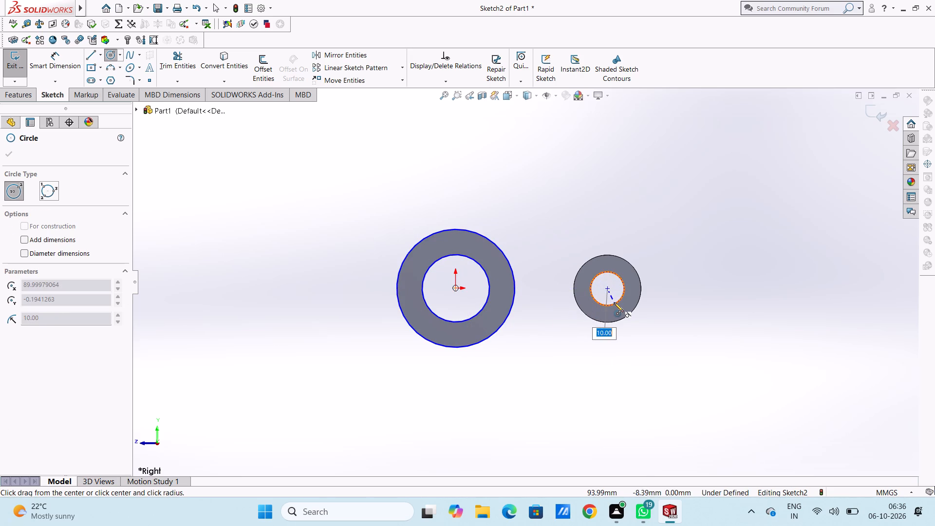
pyautogui.click(614, 302)
pyautogui.click(607, 287)
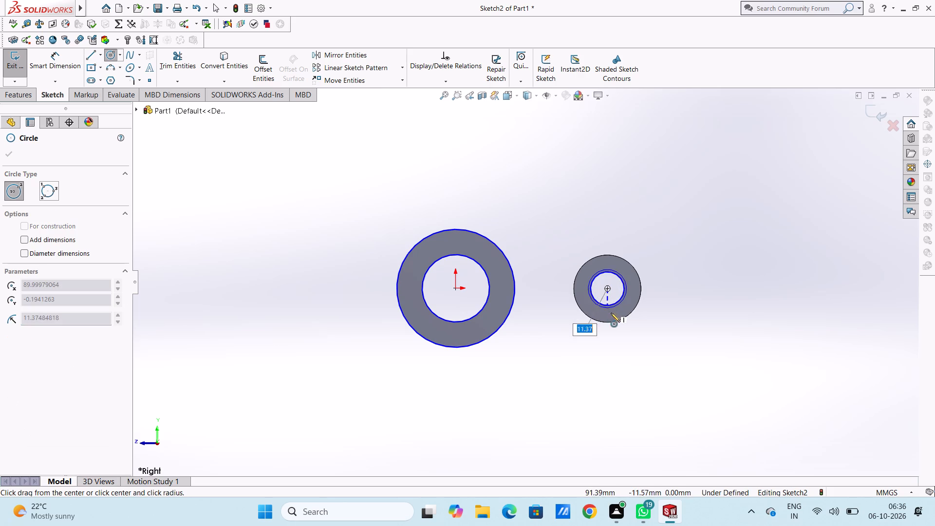
pyautogui.click(612, 320)
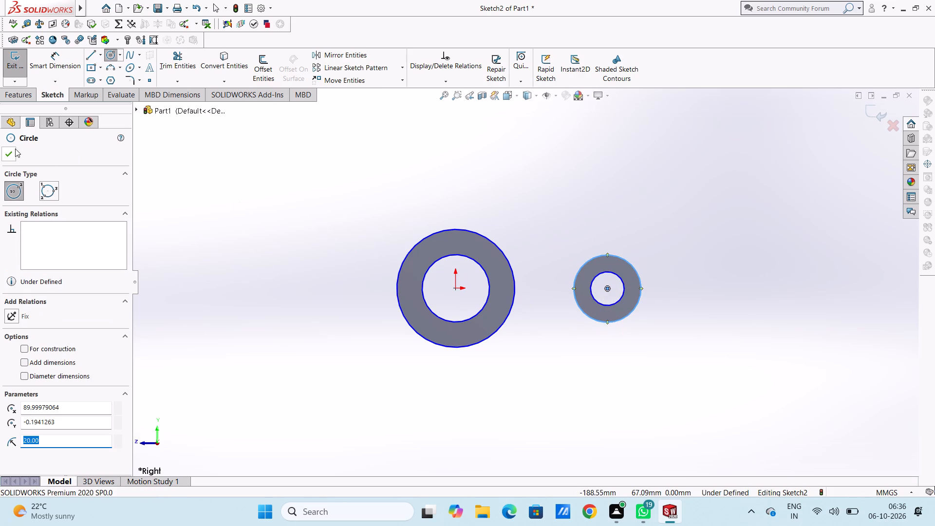
pyautogui.click(12, 153)
# Dimension the two sketch circles on the larger ring with diameters of 70 mm and 40 mm.
pyautogui.click(51, 69)
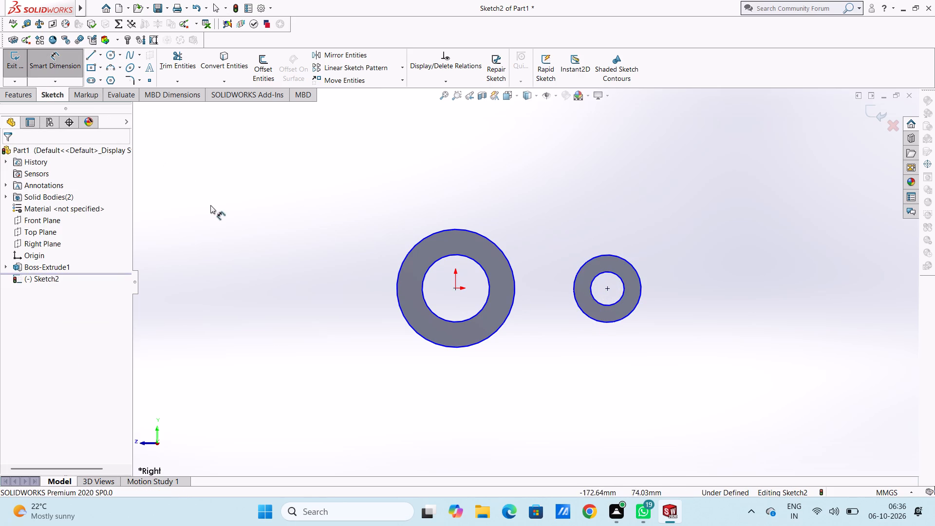
pyautogui.click(406, 324)
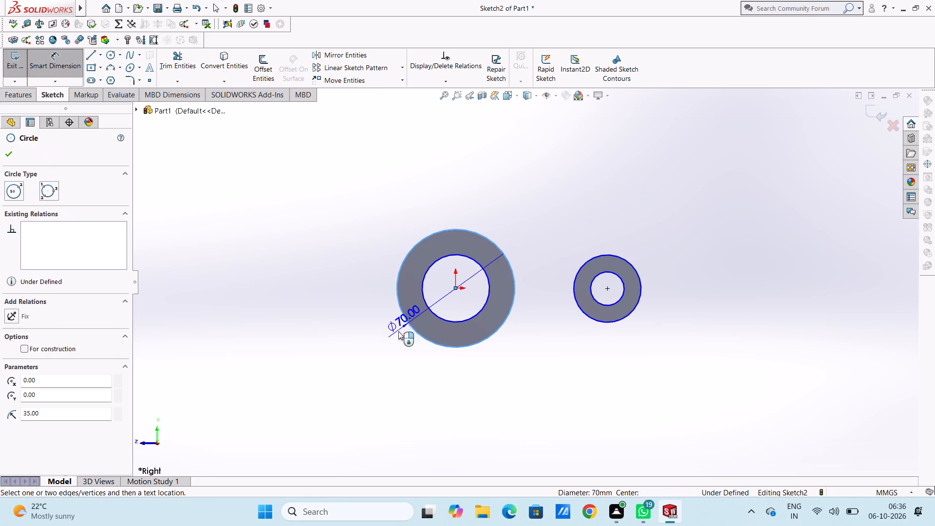
pyautogui.click(307, 387)
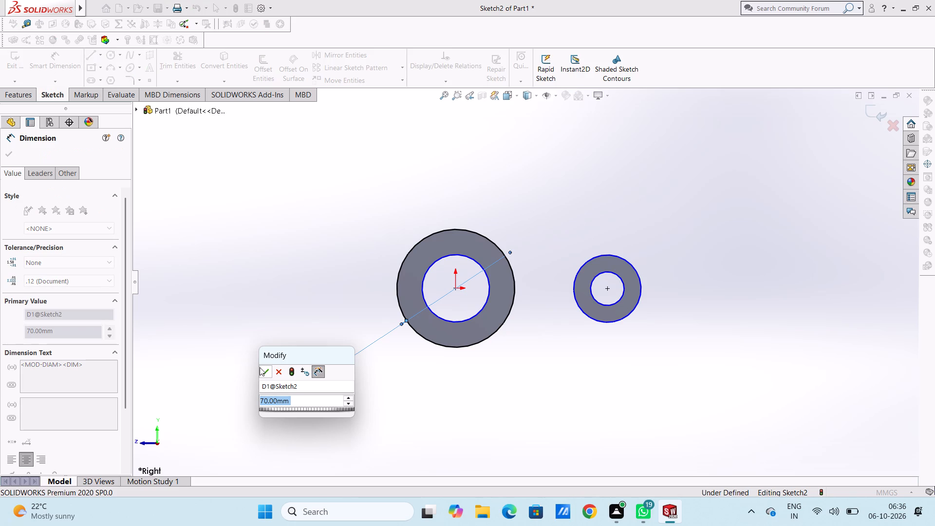
pyautogui.click(260, 367)
pyautogui.click(269, 354)
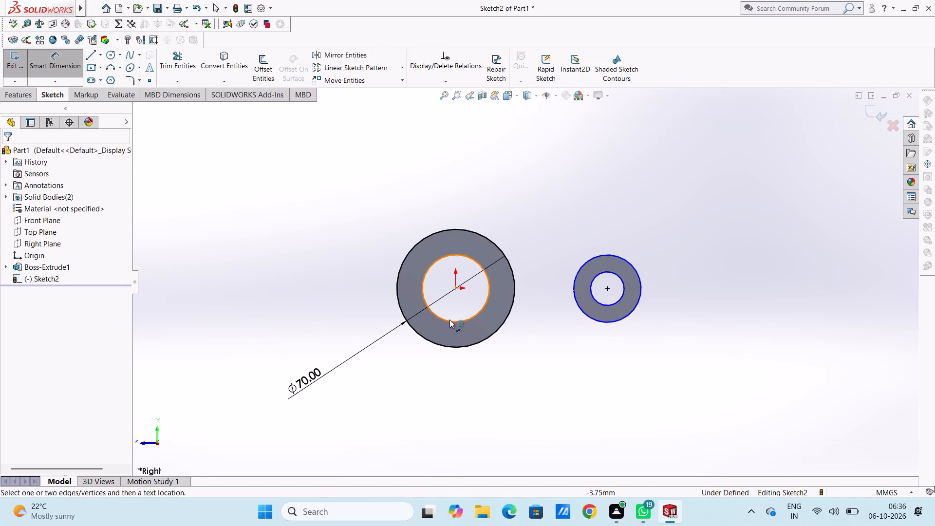
pyautogui.click(449, 319)
pyautogui.click(357, 437)
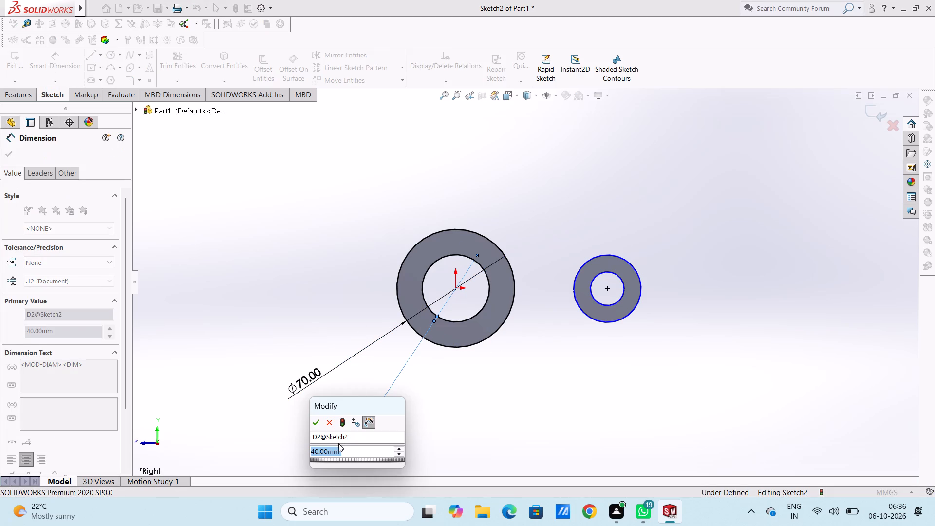
pyautogui.click(314, 422)
pyautogui.click(290, 422)
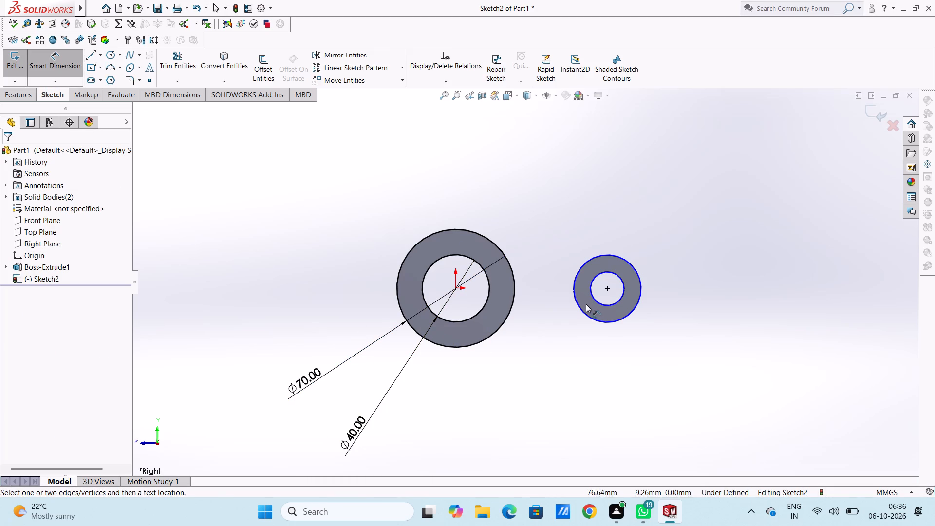
# Dimension the two sketch circles on the smaller ring with diameters of 20 mm and 40 mm.
pyautogui.click(594, 301)
pyautogui.click(720, 383)
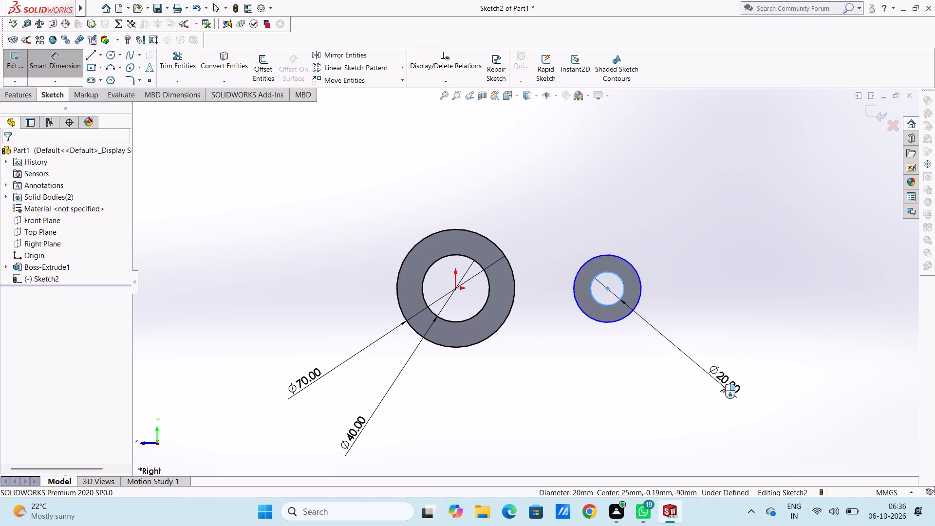
pyautogui.click(680, 368)
pyautogui.click(640, 379)
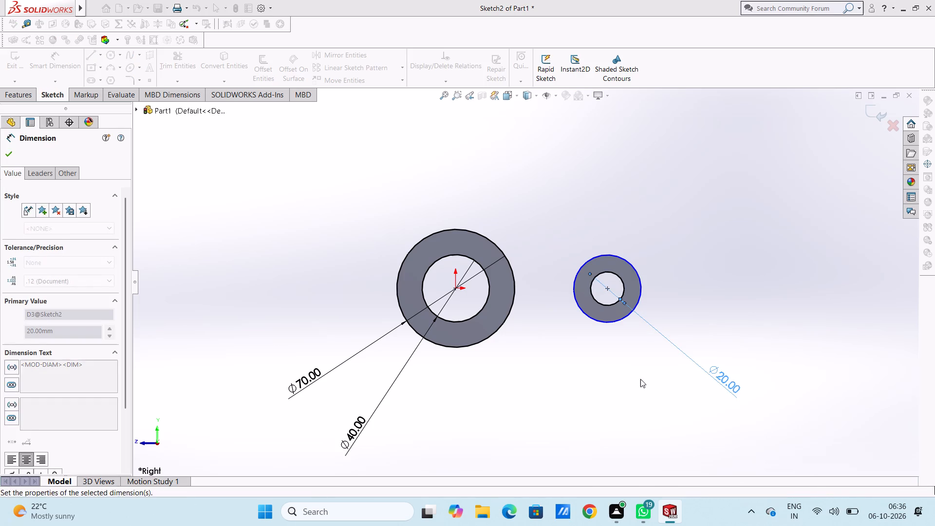
pyautogui.click(630, 316)
pyautogui.click(700, 403)
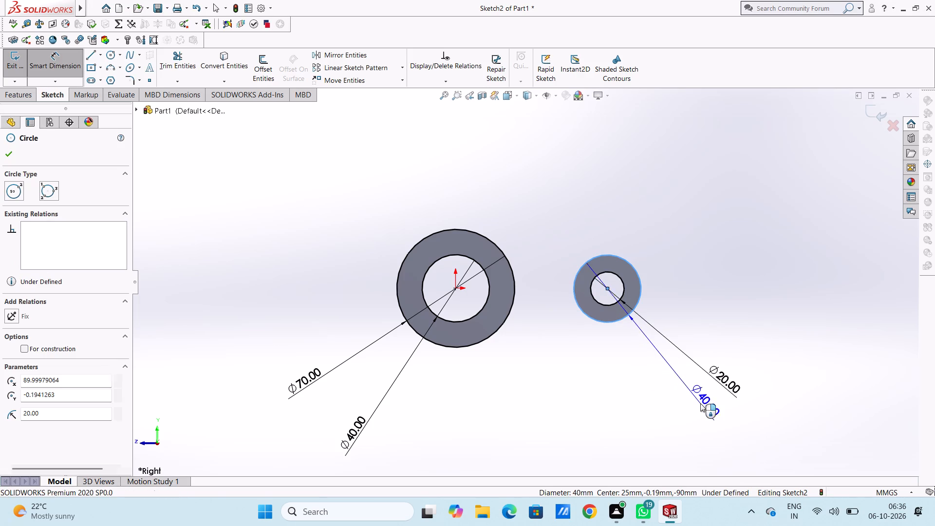
pyautogui.click(659, 386)
pyautogui.click(617, 386)
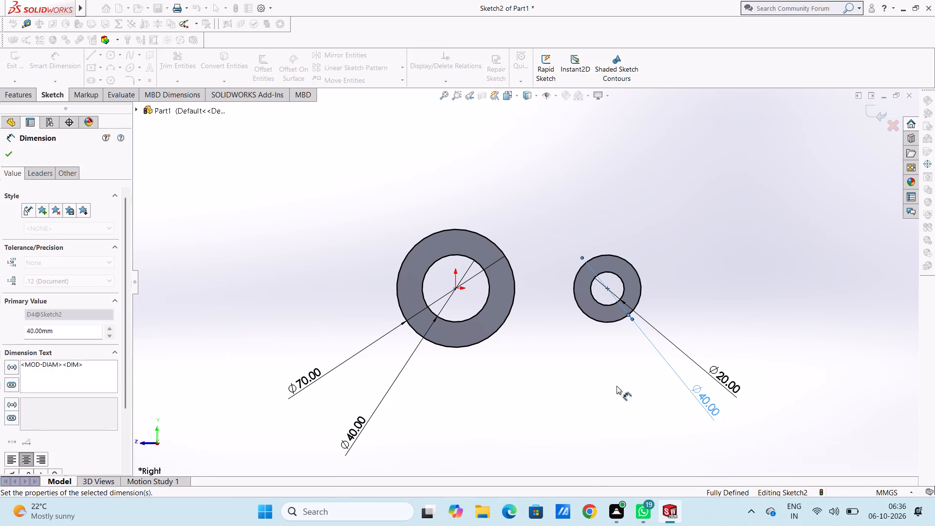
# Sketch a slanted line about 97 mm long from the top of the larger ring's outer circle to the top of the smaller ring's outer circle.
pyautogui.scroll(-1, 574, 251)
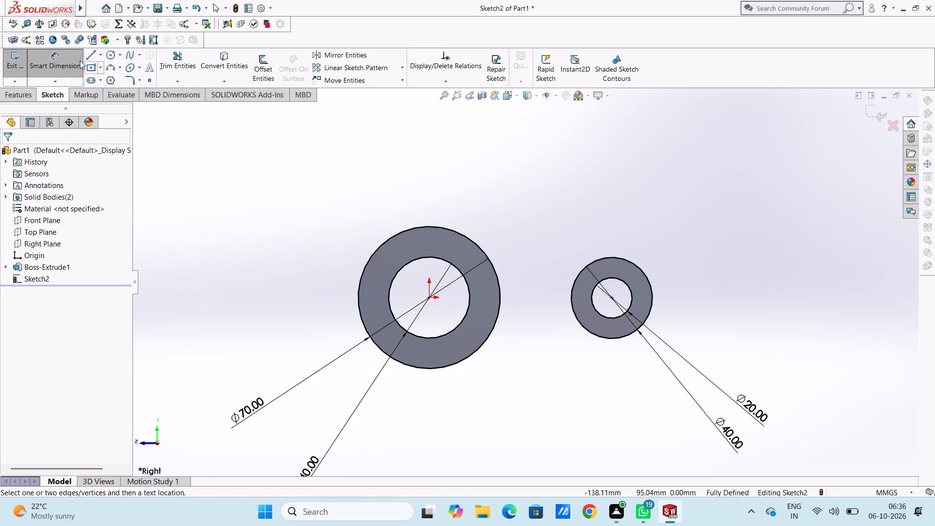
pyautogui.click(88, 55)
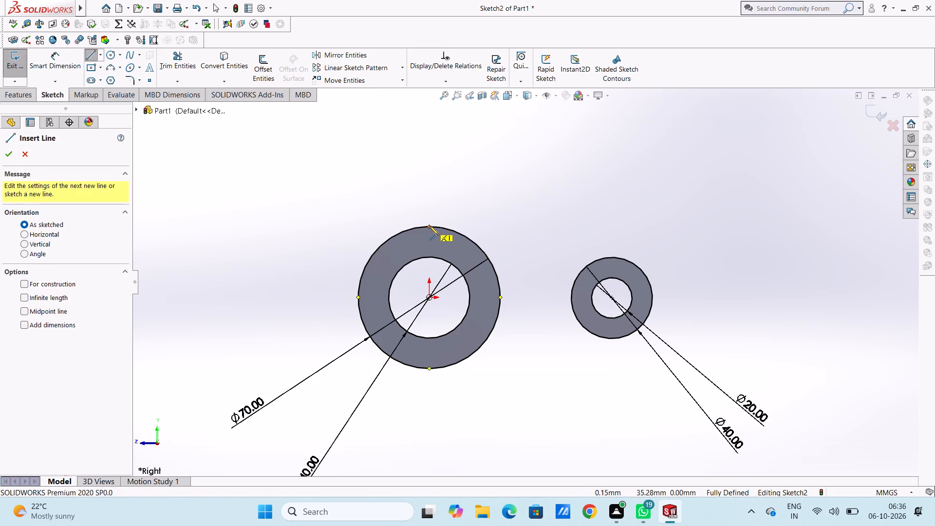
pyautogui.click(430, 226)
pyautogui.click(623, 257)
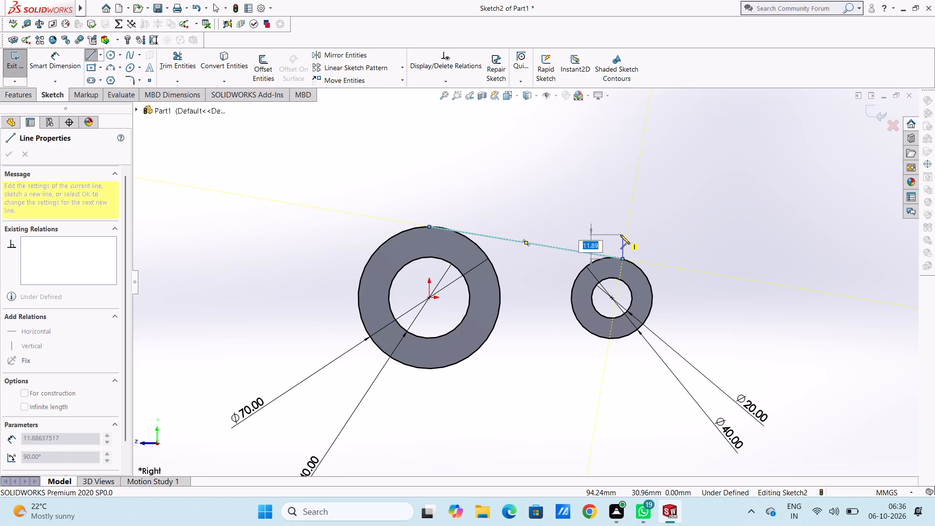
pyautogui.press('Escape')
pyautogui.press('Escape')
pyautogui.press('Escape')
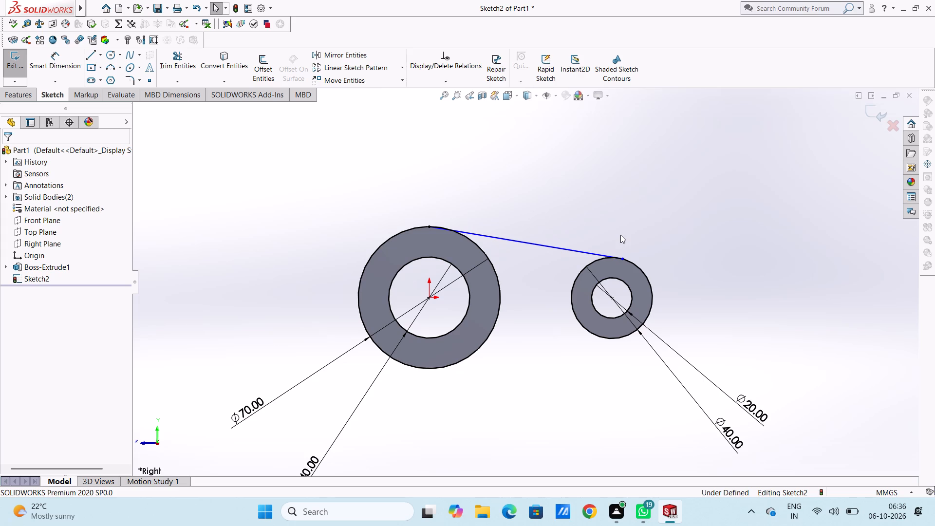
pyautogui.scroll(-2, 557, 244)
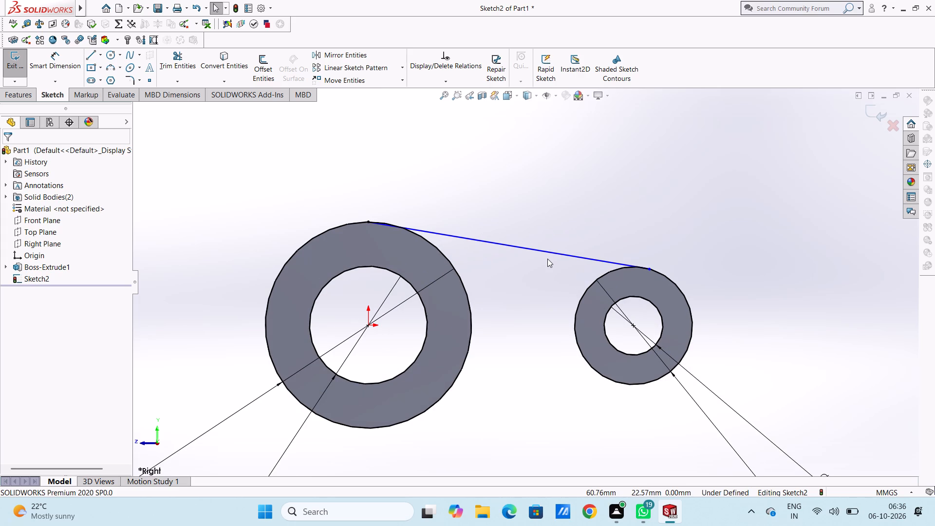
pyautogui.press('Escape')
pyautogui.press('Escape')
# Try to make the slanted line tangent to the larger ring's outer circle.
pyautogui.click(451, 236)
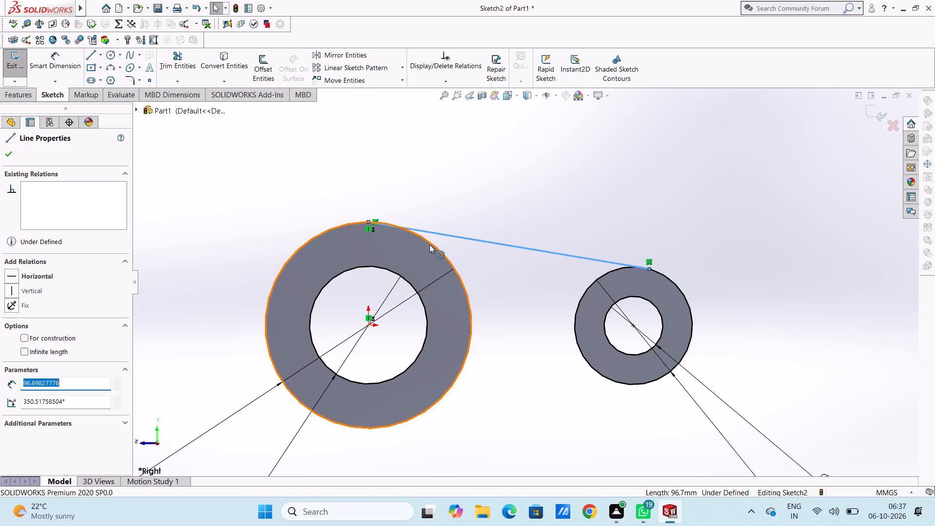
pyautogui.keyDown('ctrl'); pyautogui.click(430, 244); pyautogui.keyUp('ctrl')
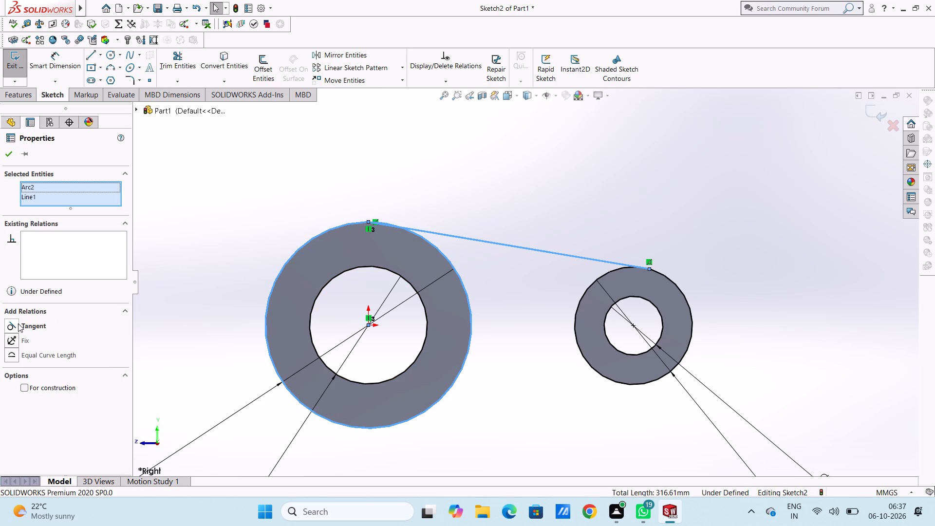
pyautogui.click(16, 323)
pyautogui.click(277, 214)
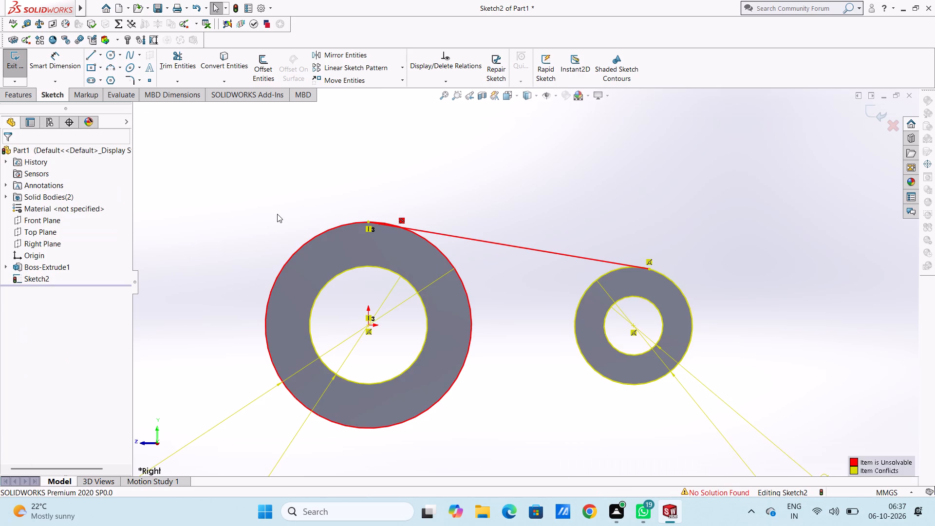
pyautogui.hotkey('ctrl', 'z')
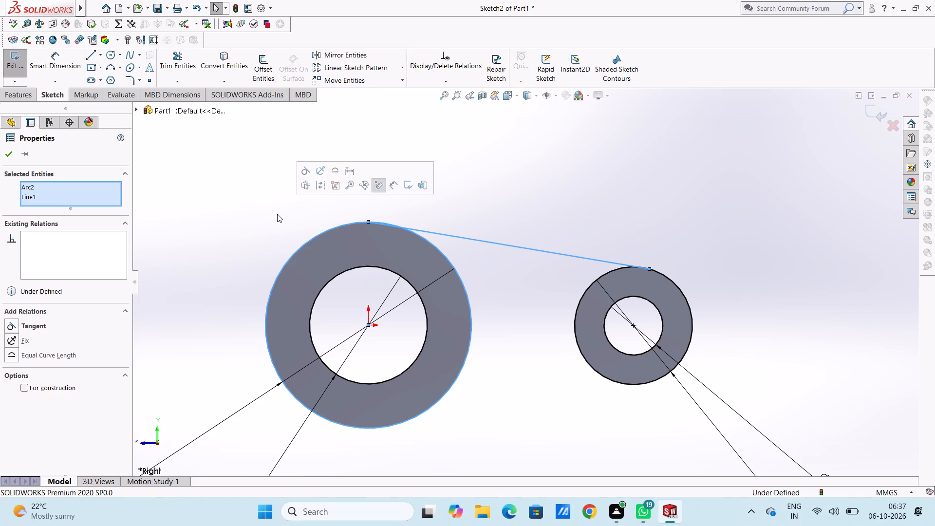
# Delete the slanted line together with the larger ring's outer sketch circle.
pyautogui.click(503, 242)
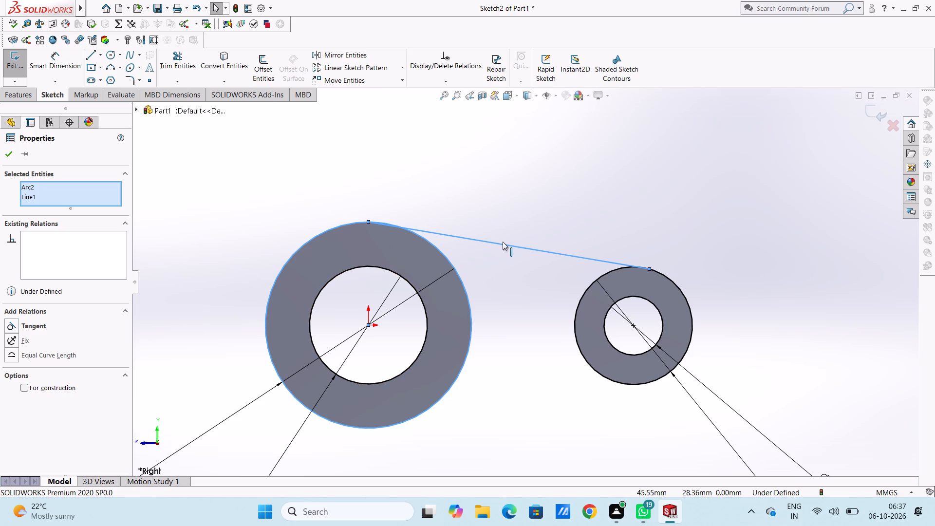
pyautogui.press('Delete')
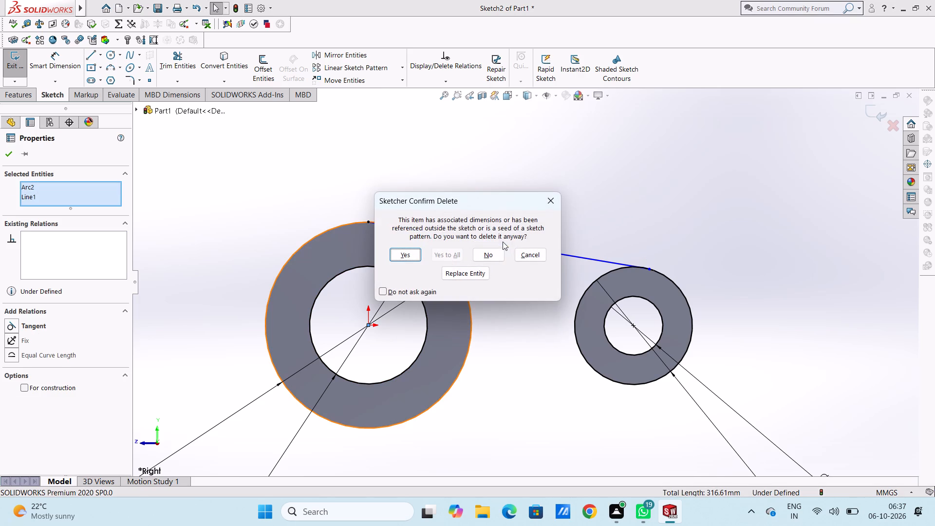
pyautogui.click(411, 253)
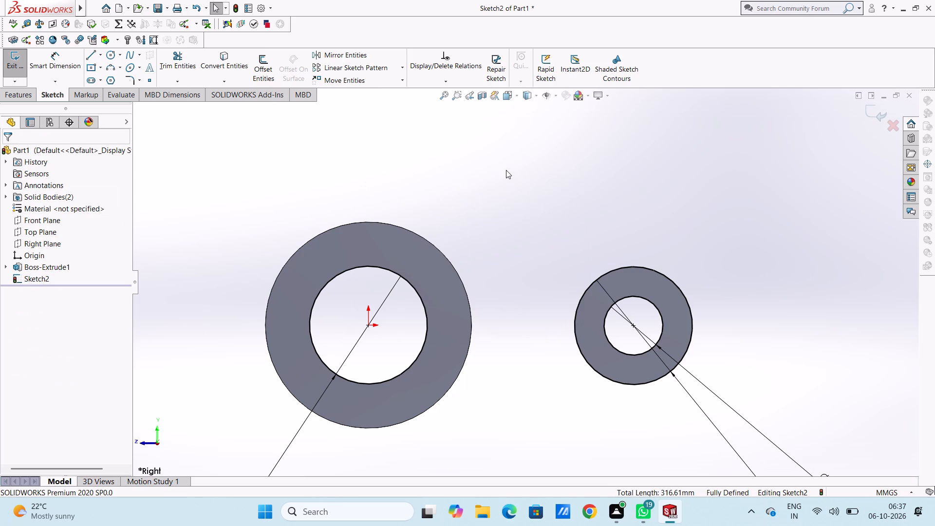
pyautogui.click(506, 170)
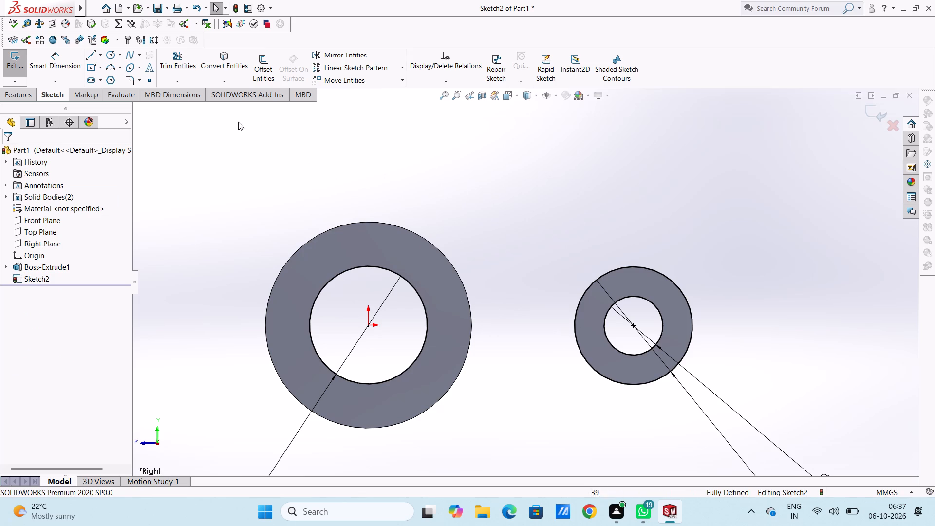
# Redraw the larger ring's outer sketch circle centred on the origin and dimension it with a 70 mm diameter.
pyautogui.click(112, 54)
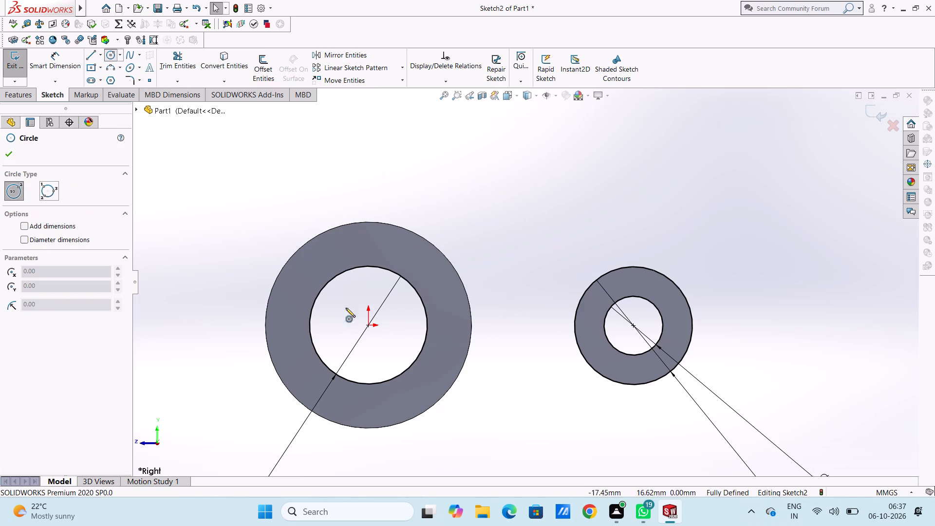
pyautogui.click(366, 325)
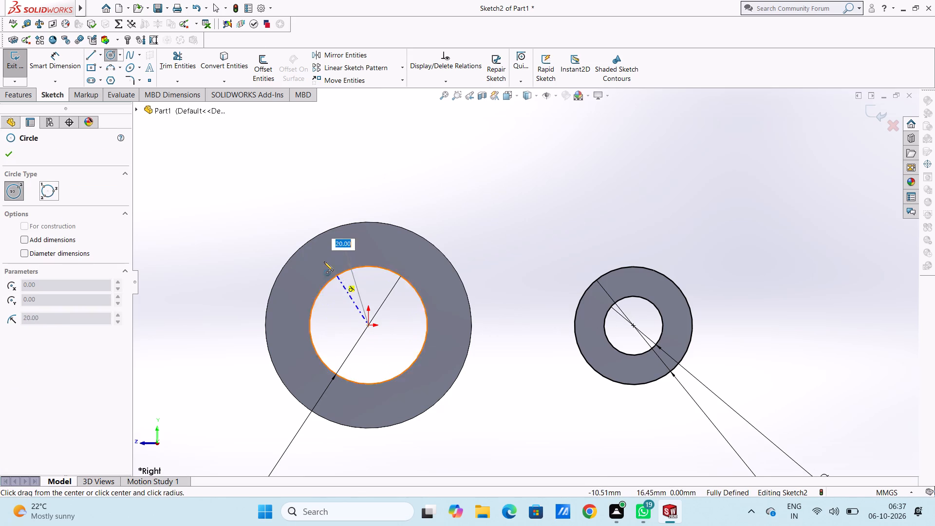
pyautogui.click(312, 238)
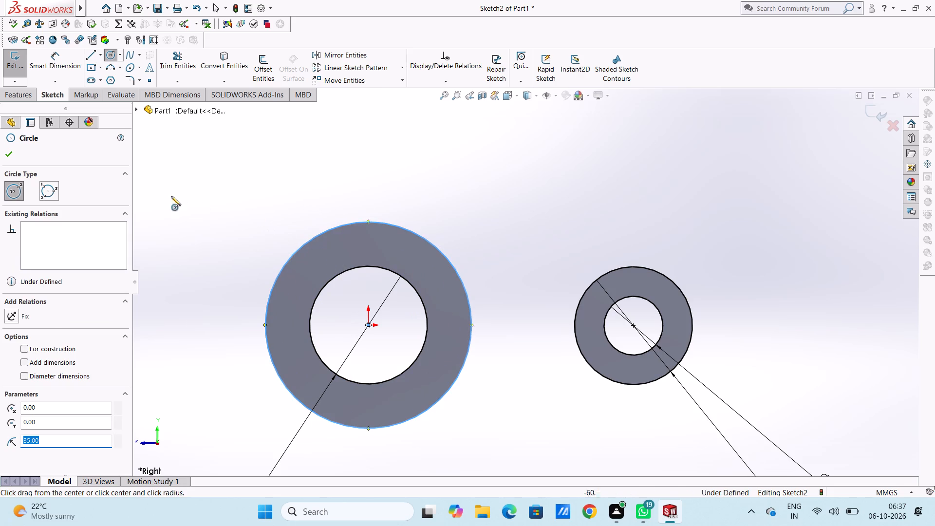
pyautogui.click(14, 153)
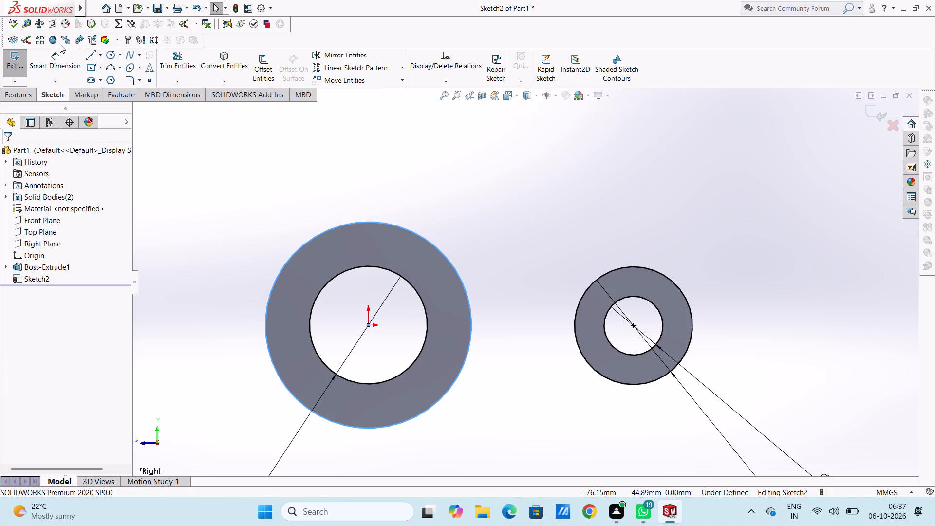
pyautogui.click(64, 62)
pyautogui.click(313, 235)
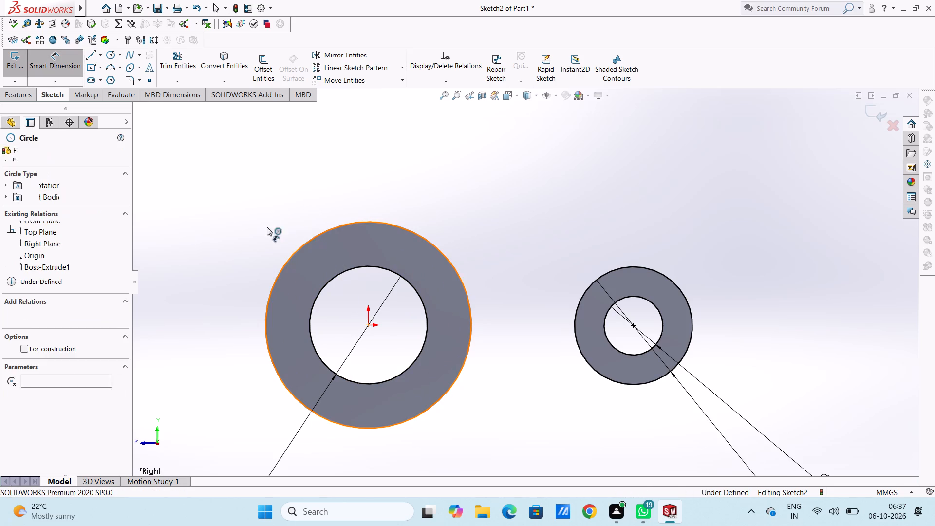
pyautogui.click(218, 190)
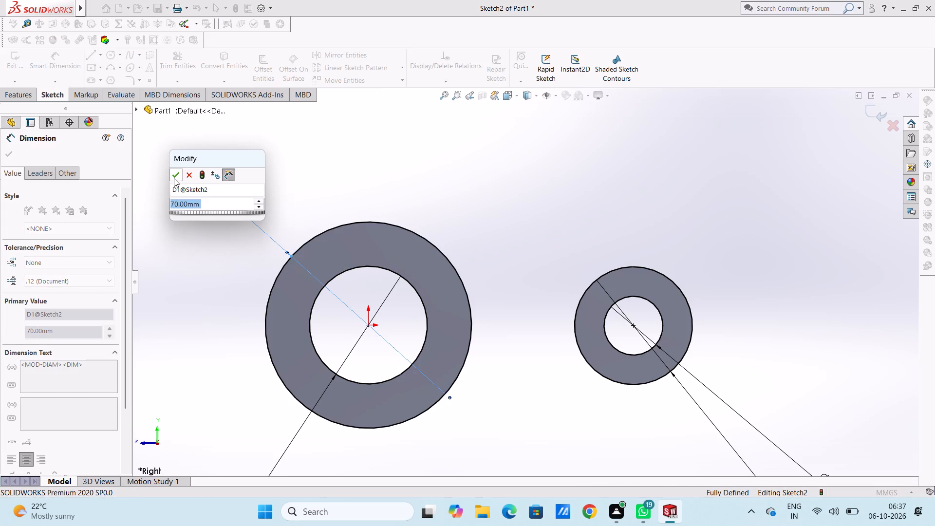
pyautogui.click(174, 178)
pyautogui.click(186, 248)
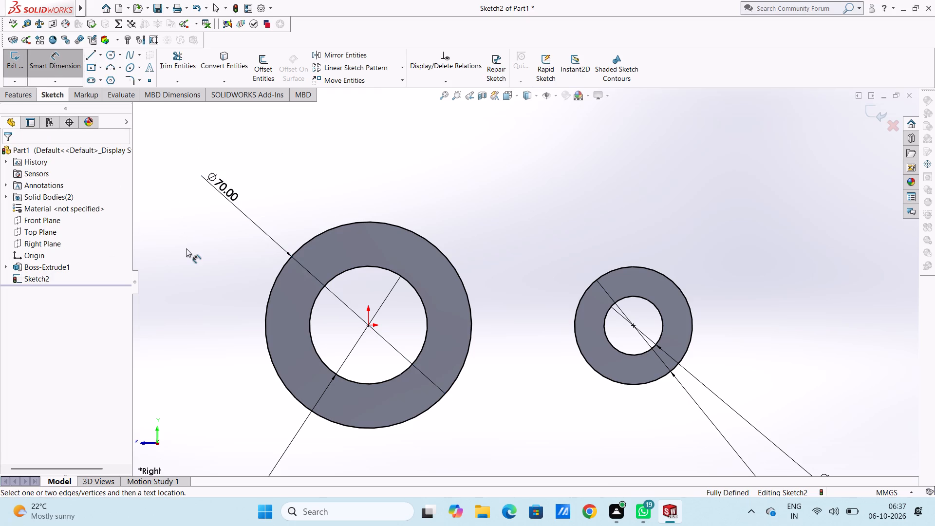
pyautogui.press('Escape')
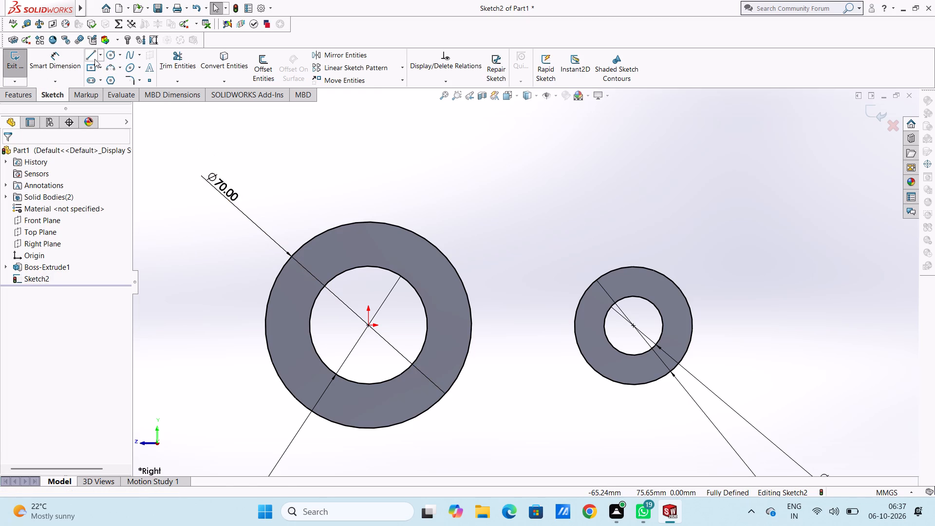
# Sketch a 50 mm horizontal line from the top of the larger circle, continued by a line about 49 mm long down to the smaller ring's outer circle.
pyautogui.click(93, 59)
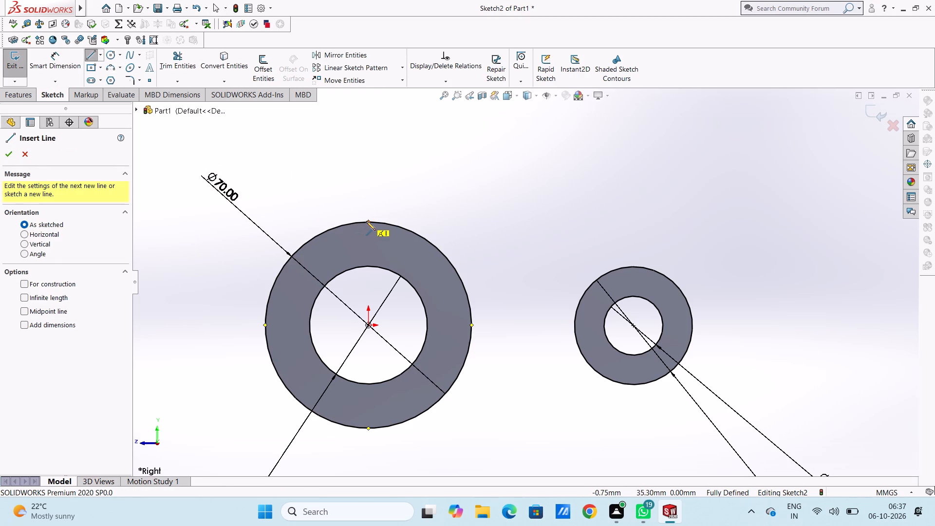
pyautogui.click(366, 221)
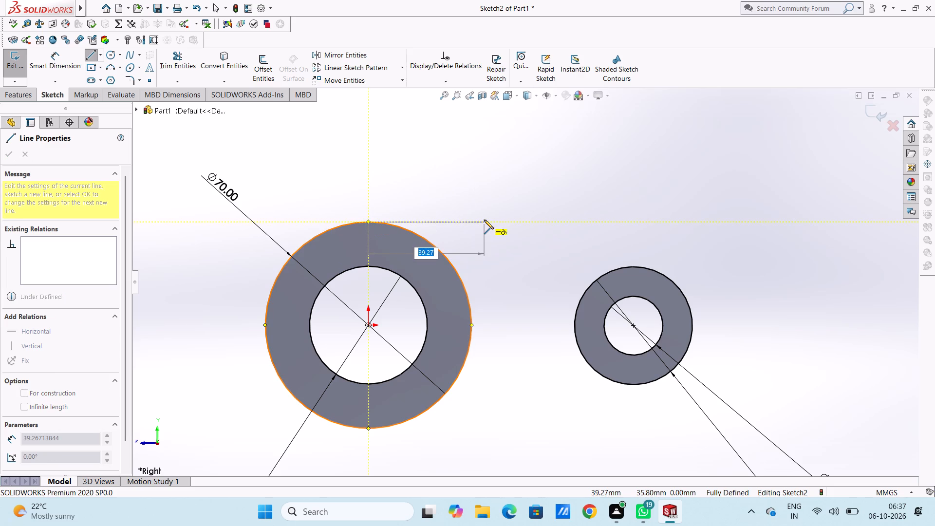
pyautogui.press('5')
pyautogui.press('0')
pyautogui.press('Return')
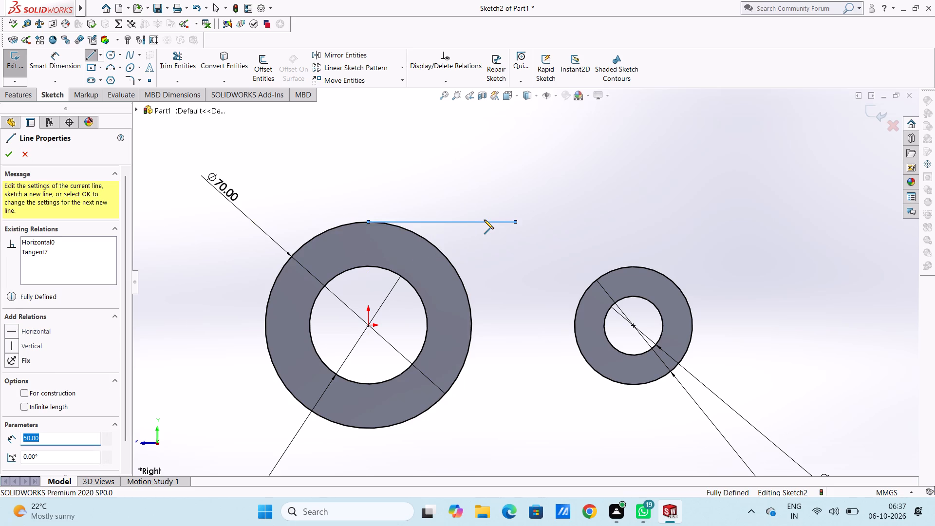
pyautogui.click(655, 269)
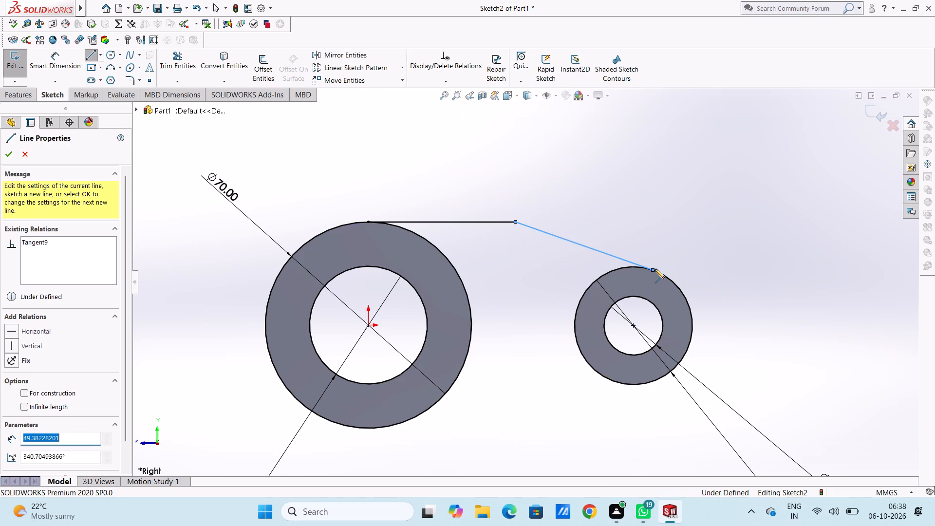
pyautogui.press('Escape')
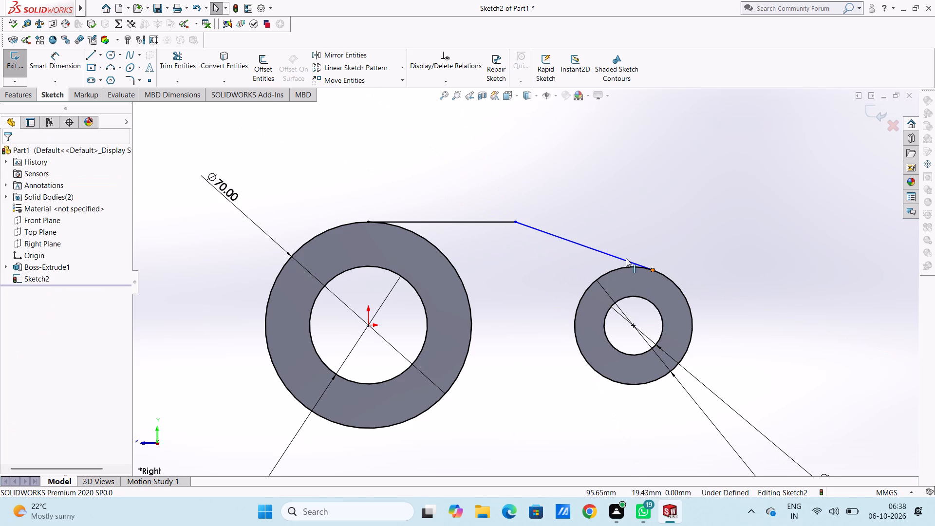
# Dimension the length of the horizontal line running from the top of the larger ring, placing the dimension above it.
pyautogui.click(64, 65)
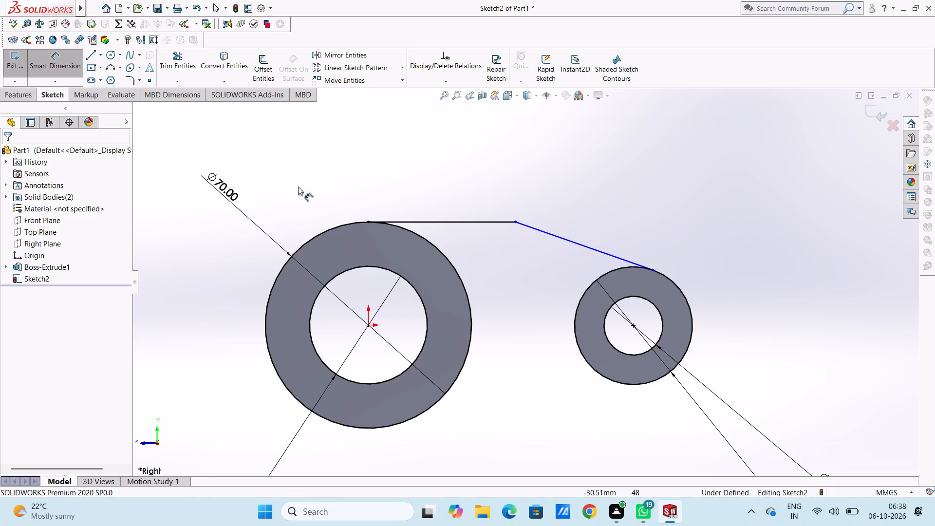
pyautogui.click(468, 219)
pyautogui.click(455, 154)
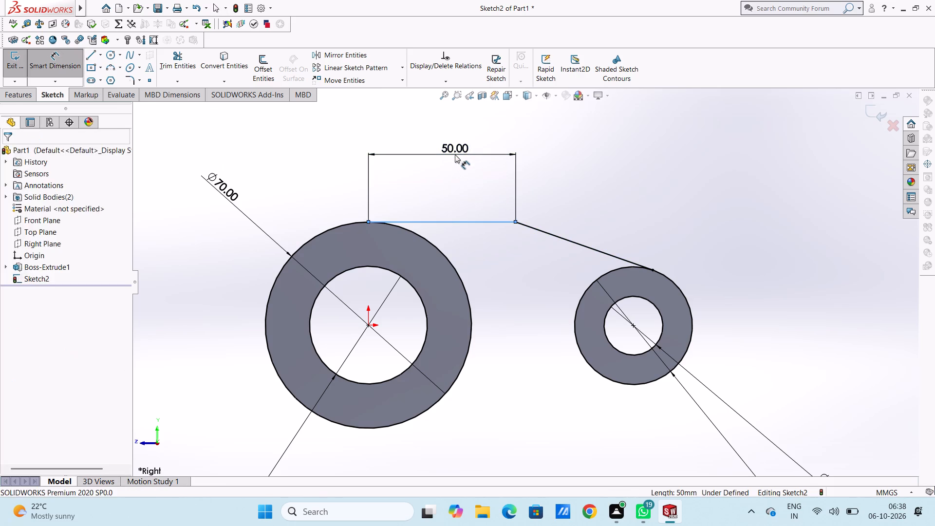
pyautogui.click(414, 138)
pyautogui.click(353, 143)
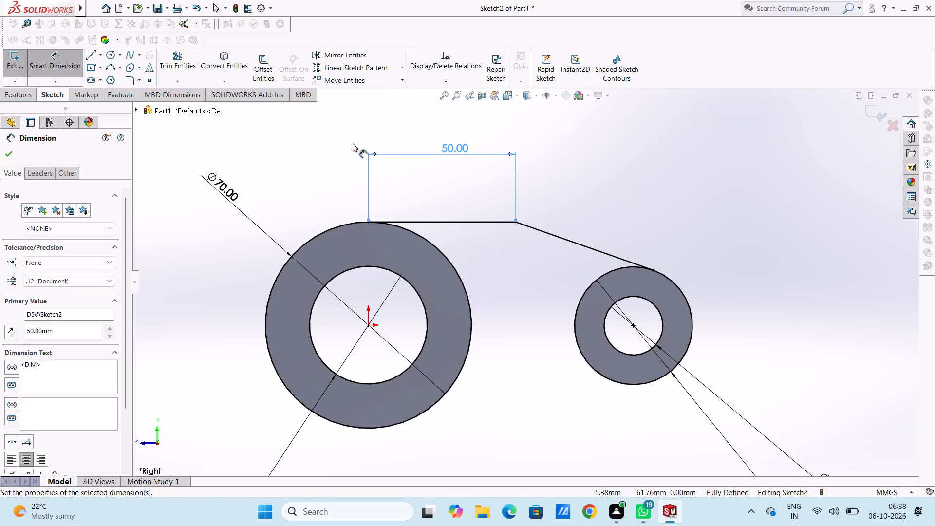
# Sketch a 50 mm horizontal line from the bottom of the larger circle, continued by a line about 49 mm long up to the smaller ring's outer circle.
pyautogui.scroll(3, 497, 277)
pyautogui.scroll(1, 517, 386)
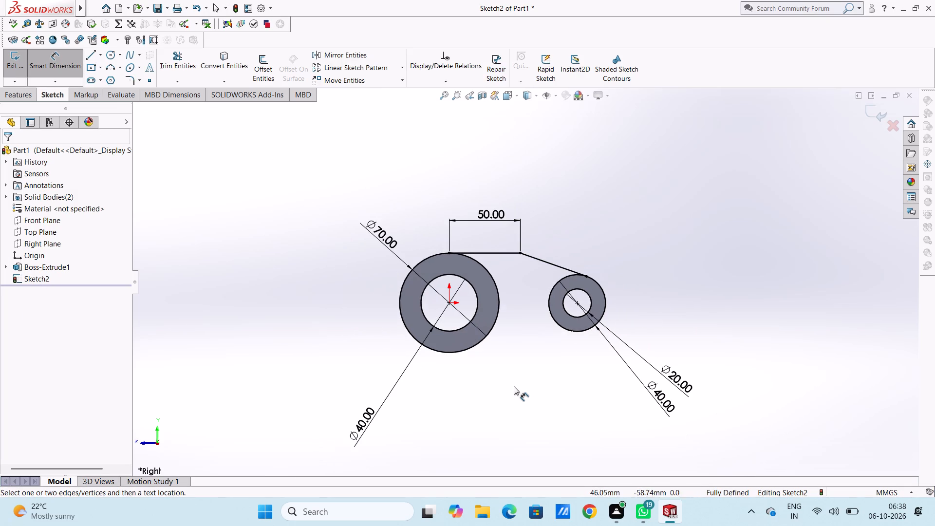
pyautogui.scroll(-1, 506, 392)
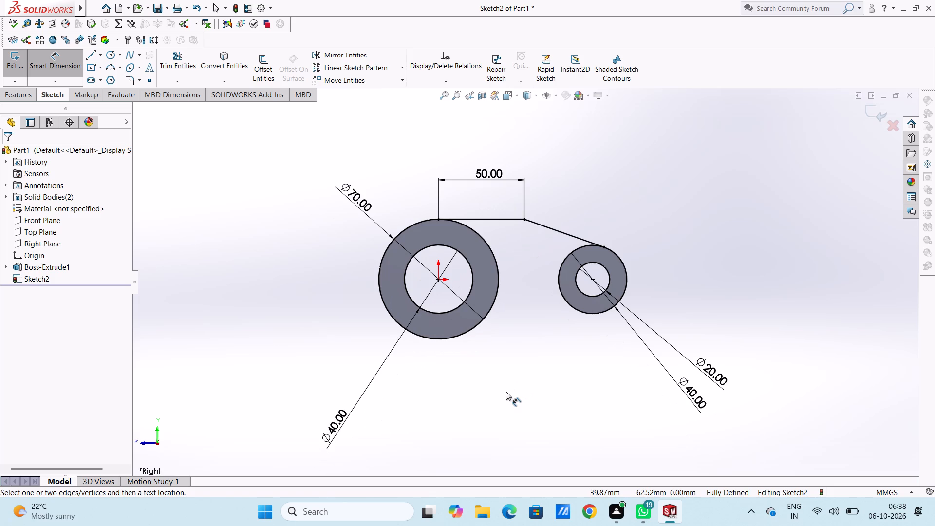
pyautogui.click(90, 56)
pyautogui.click(440, 340)
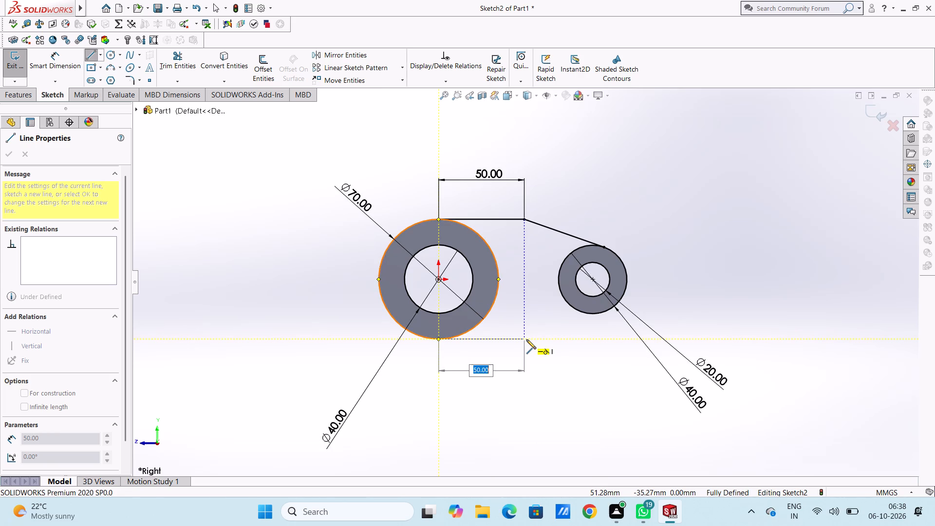
pyautogui.click(526, 339)
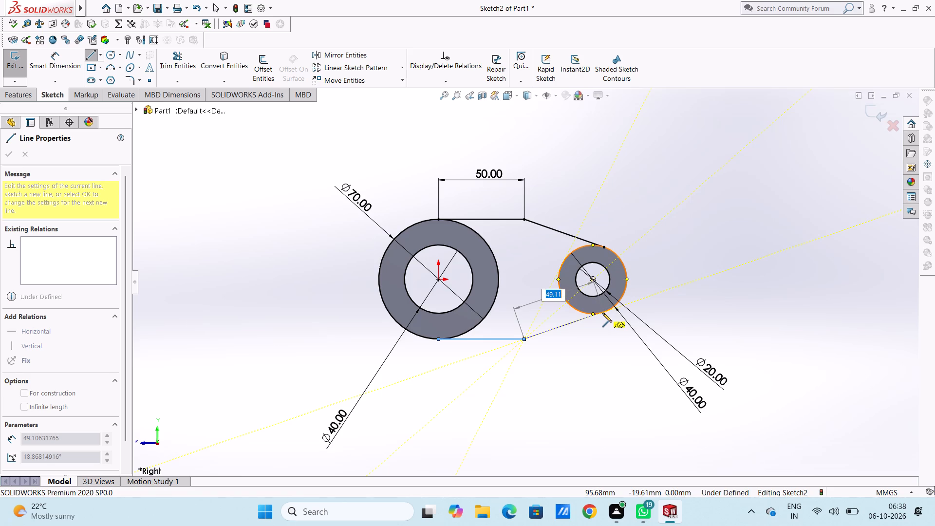
pyautogui.click(602, 313)
pyautogui.press('Escape')
pyautogui.press('Escape')
pyautogui.press('Escape')
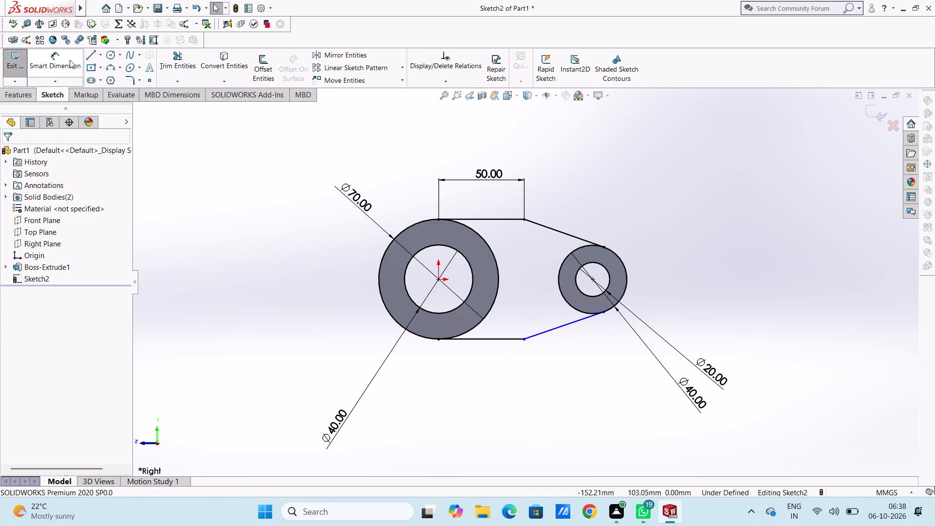
# Dimension the length of the lower horizontal line, placing the dimension below the larger ring.
pyautogui.click(57, 64)
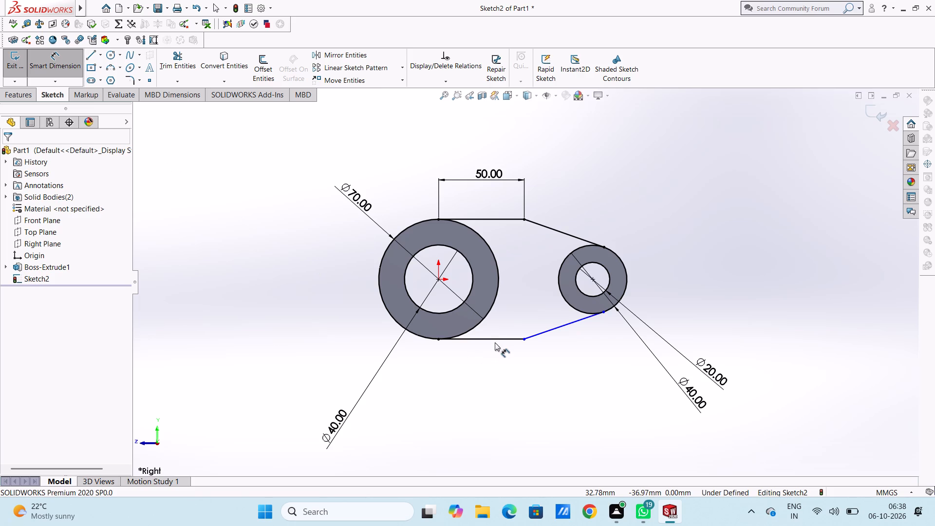
pyautogui.click(496, 337)
pyautogui.click(484, 438)
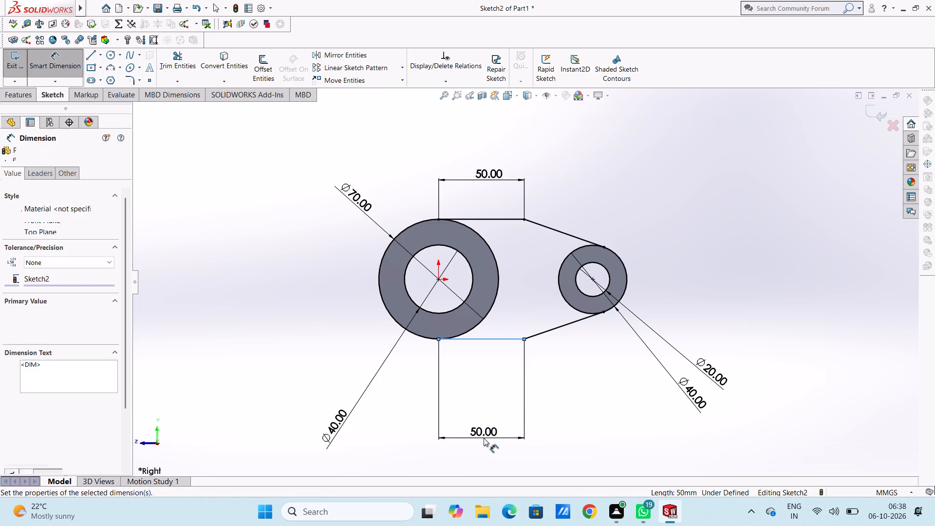
pyautogui.click(440, 420)
pyautogui.click(407, 394)
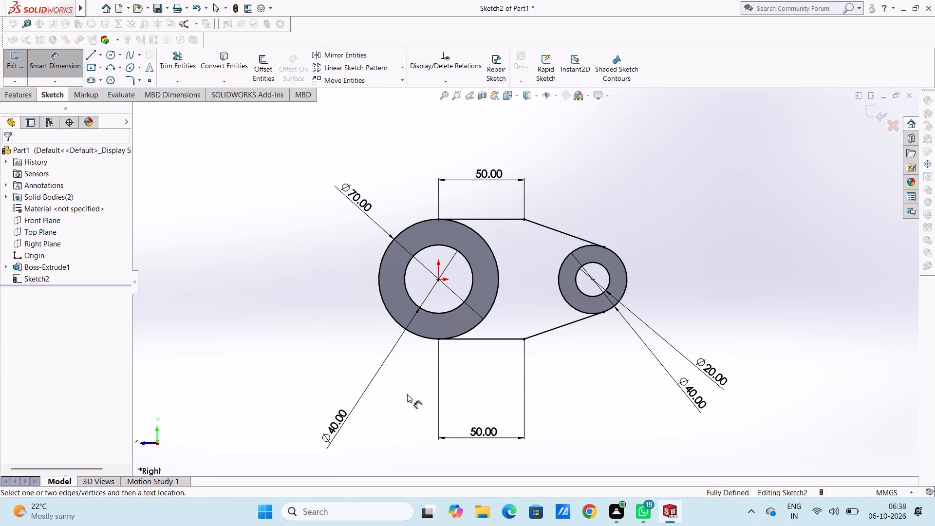
pyautogui.scroll(-1, 516, 284)
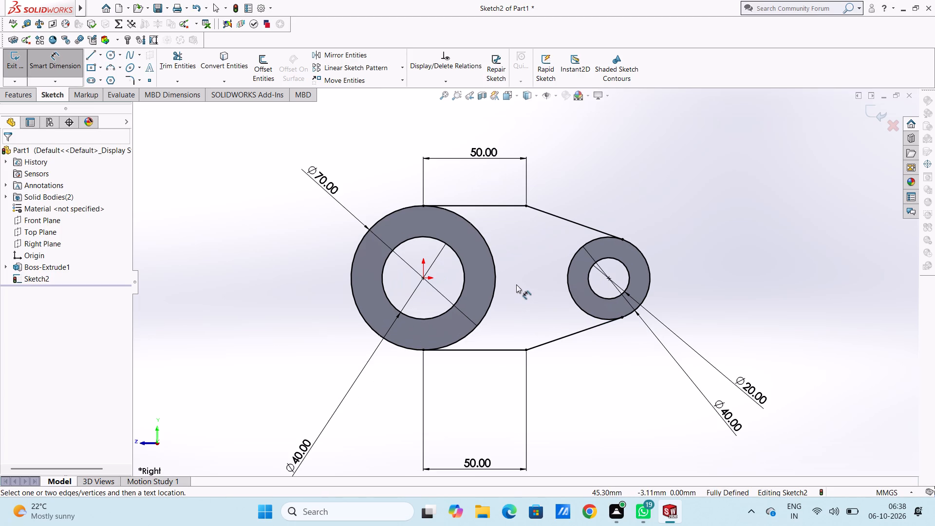
pyautogui.scroll(2, 516, 284)
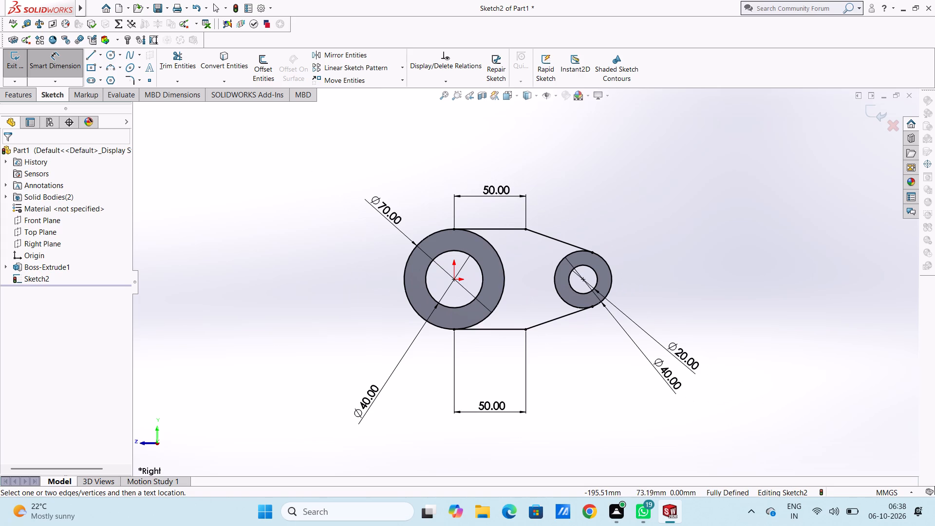
pyautogui.click(64, 56)
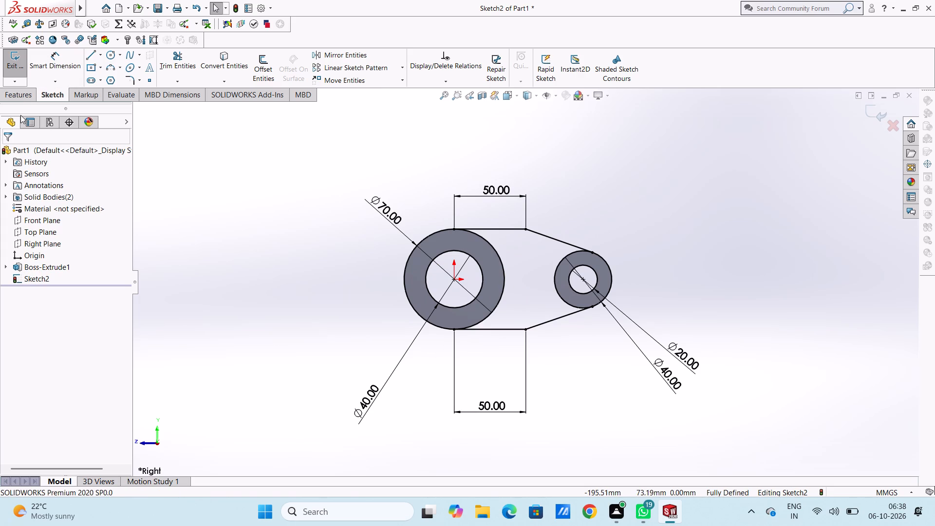
# Extrude the connecting region and both ring regions of the sketch 15 mm, with the direction reversed into the existing rings.
pyautogui.click(21, 95)
pyautogui.click(22, 64)
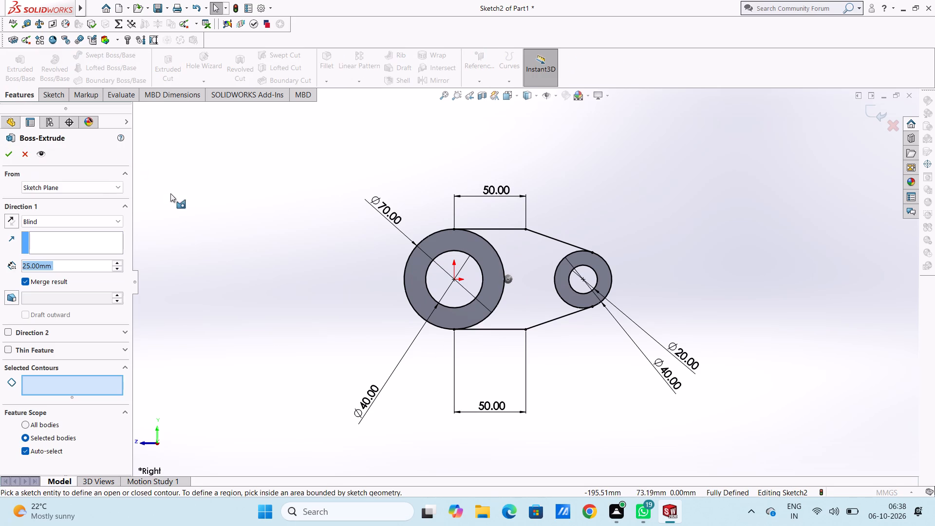
pyautogui.click(495, 243)
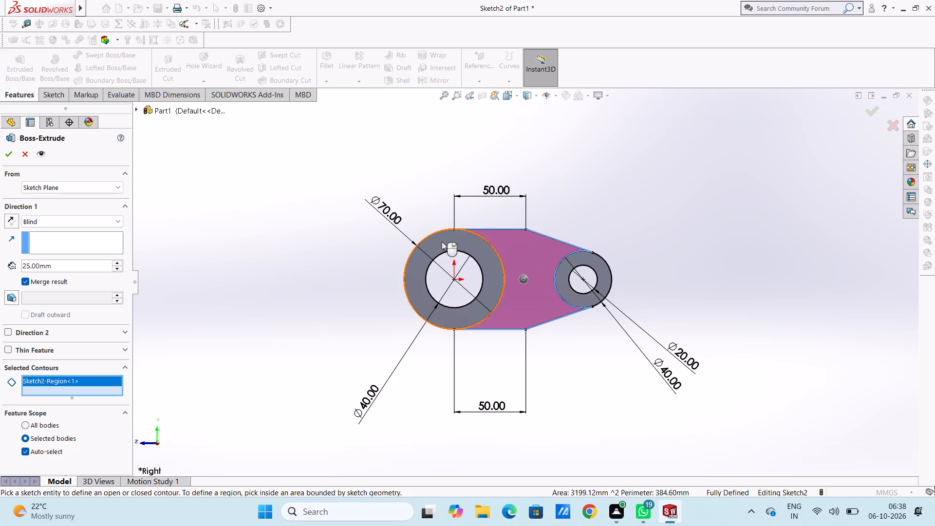
pyautogui.click(478, 249)
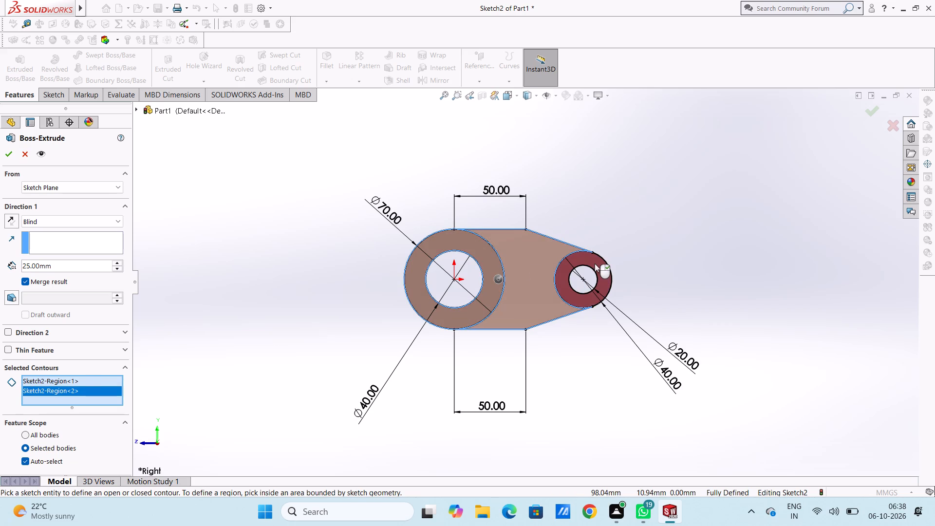
pyautogui.click(595, 263)
pyautogui.moveTo(598, 210); pyautogui.dragTo(656, 282, button='middle')
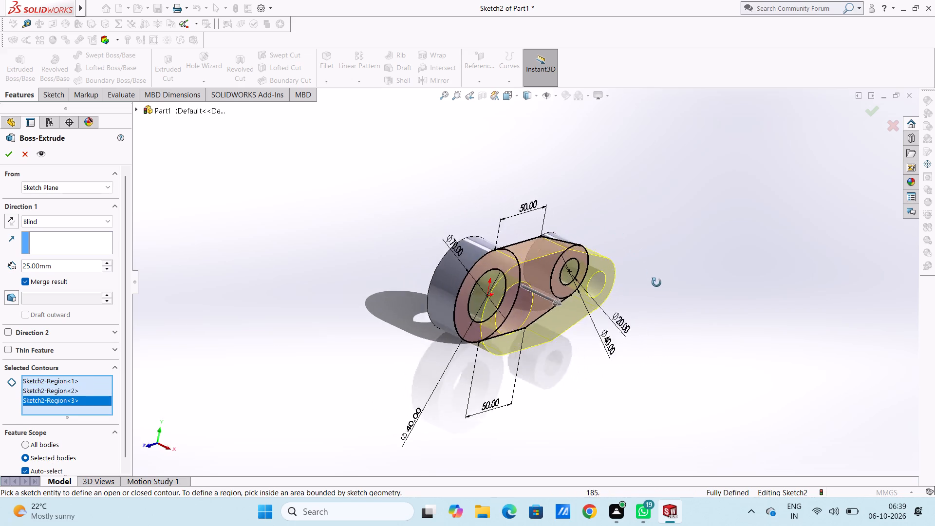
pyautogui.moveTo(656, 282); pyautogui.dragTo(666, 309, button='middle')
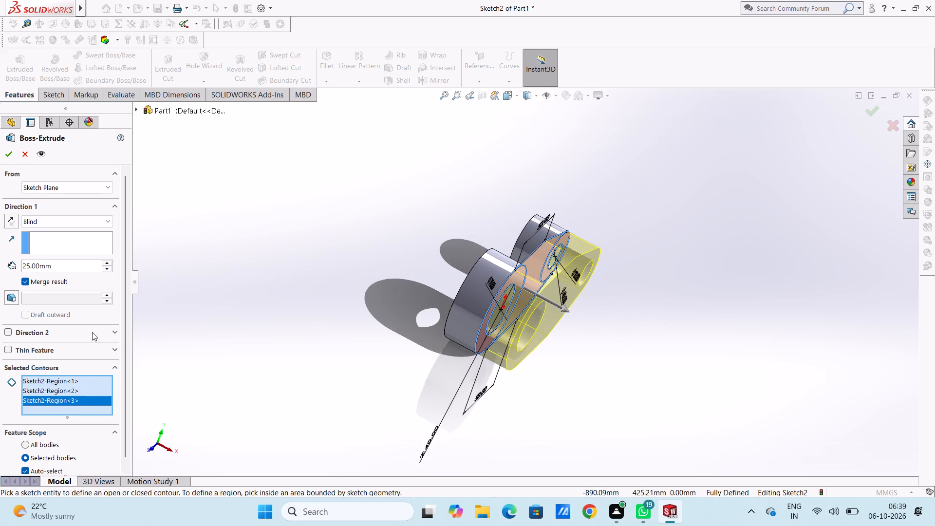
pyautogui.doubleClick(79, 266)
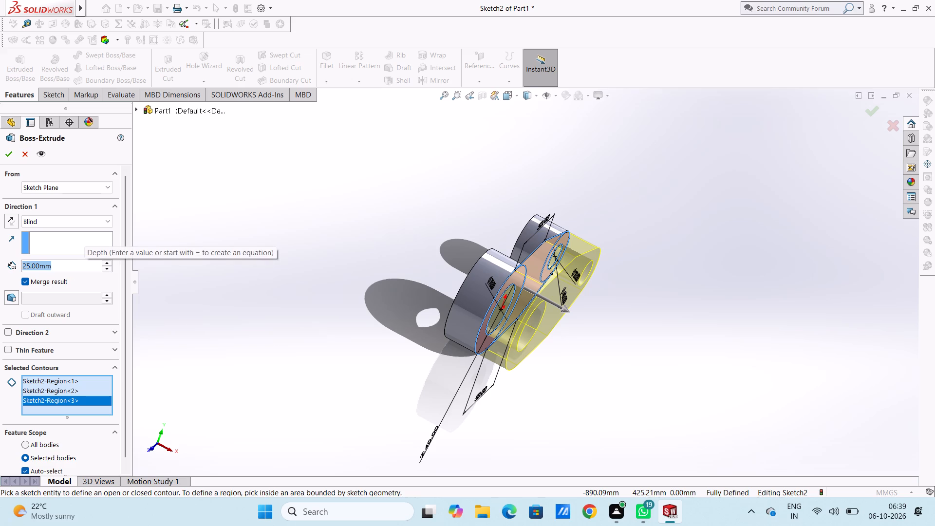
pyautogui.write('15')
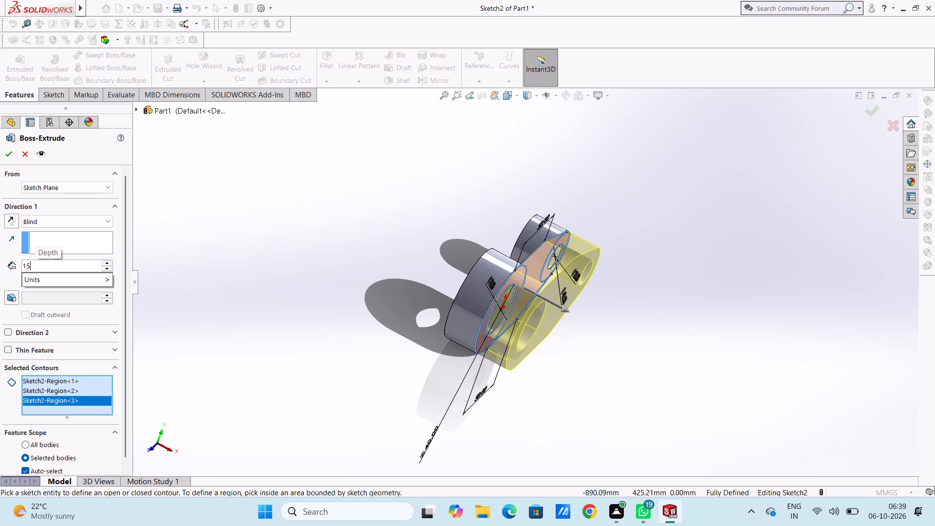
pyautogui.press('Return')
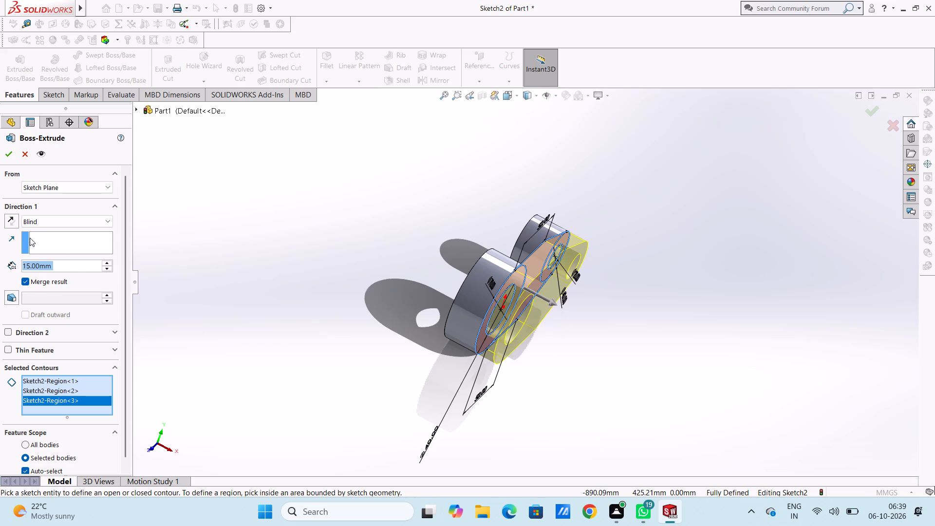
pyautogui.click(12, 221)
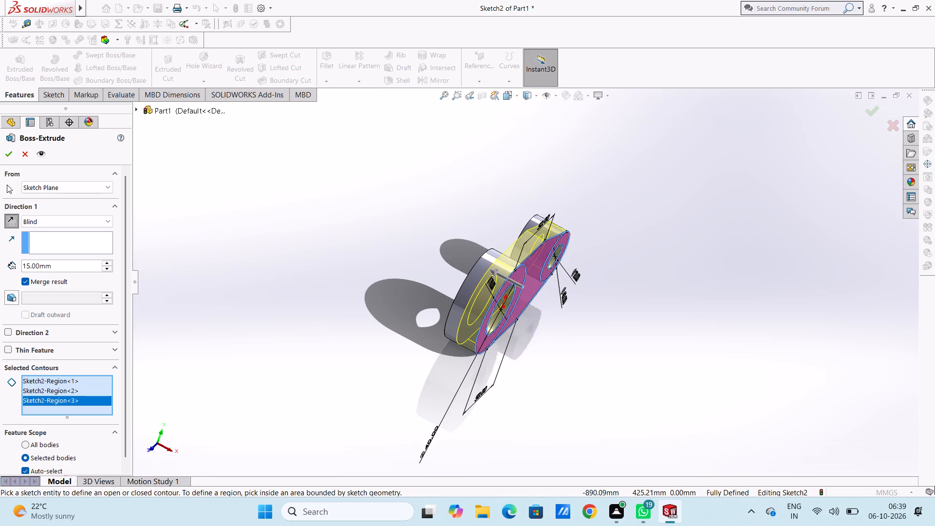
pyautogui.click(9, 153)
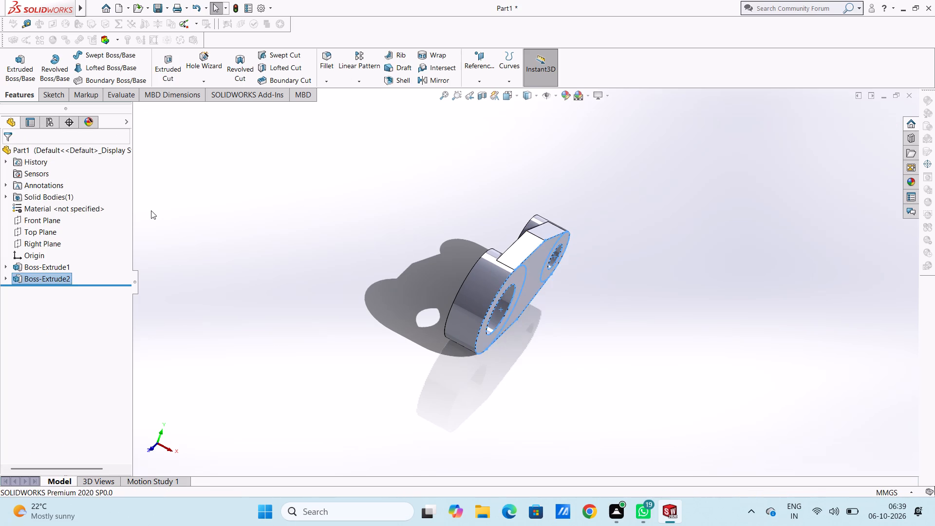
pyautogui.click(151, 210)
# Examine the extruded link and its two rings from several angles.
pyautogui.moveTo(233, 234); pyautogui.dragTo(262, 248, button='middle')
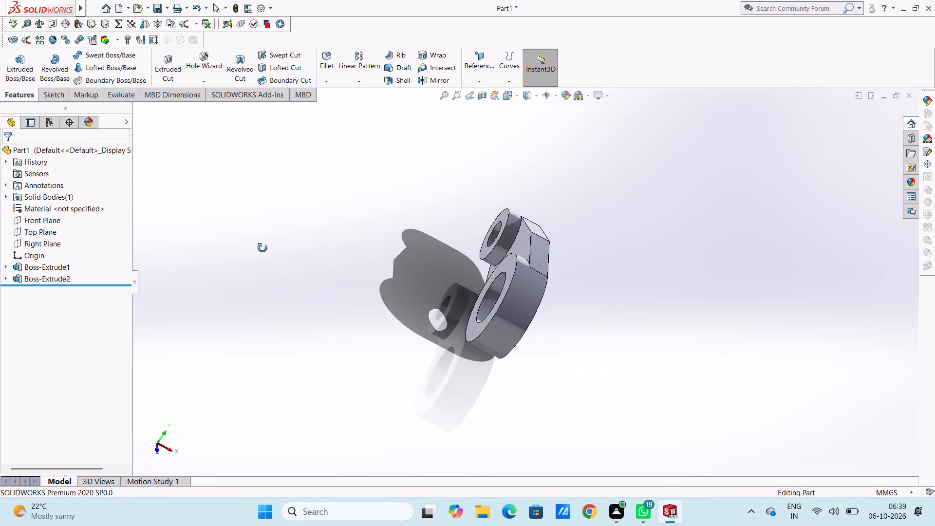
pyautogui.moveTo(262, 248); pyautogui.dragTo(238, 250, button='middle')
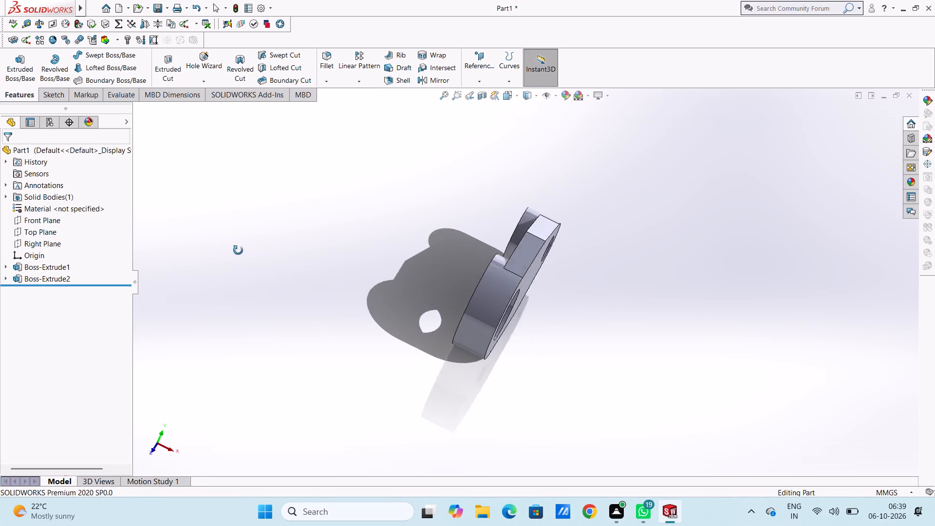
pyautogui.moveTo(238, 250); pyautogui.dragTo(231, 250, button='middle')
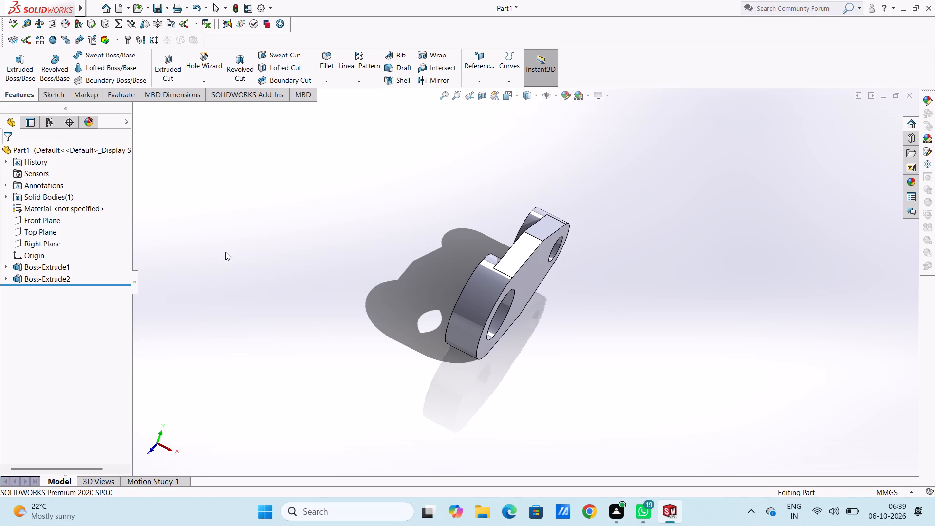
pyautogui.scroll(-2, 313, 256)
pyautogui.scroll(4, 313, 256)
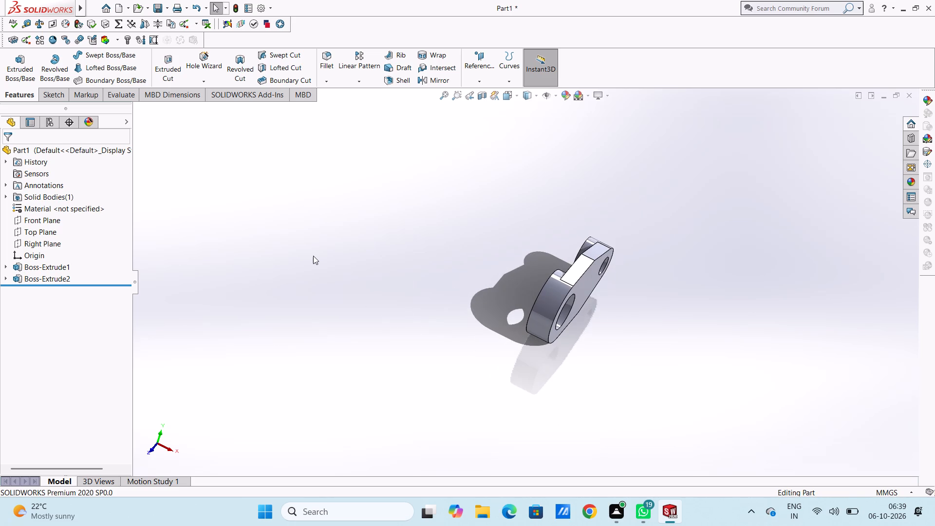
pyautogui.moveTo(471, 313); pyautogui.dragTo(427, 258, button='middle')
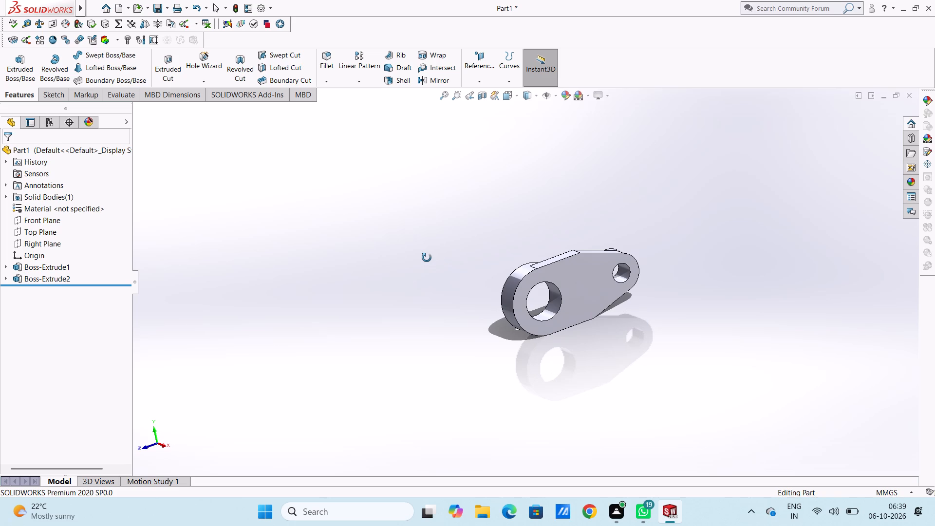
pyautogui.moveTo(427, 258); pyautogui.dragTo(430, 257, button='middle')
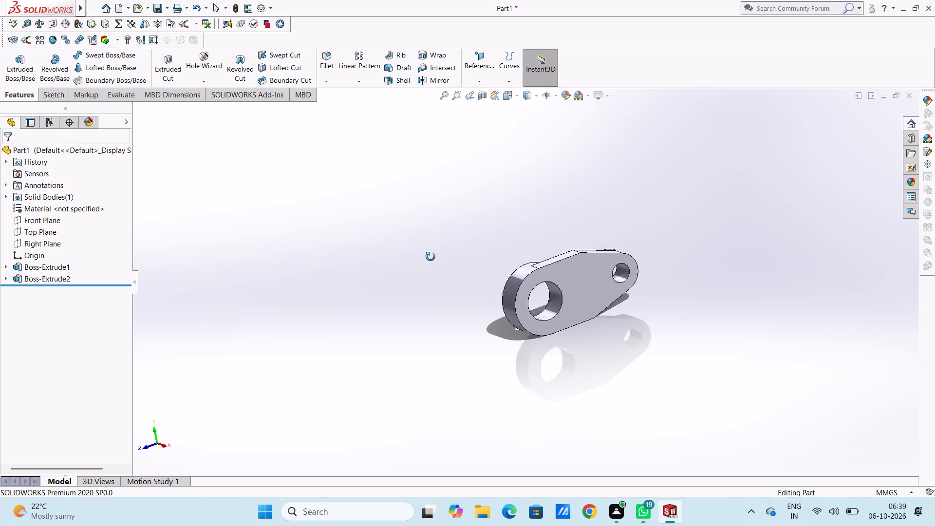
pyautogui.moveTo(430, 257); pyautogui.dragTo(422, 230, button='middle')
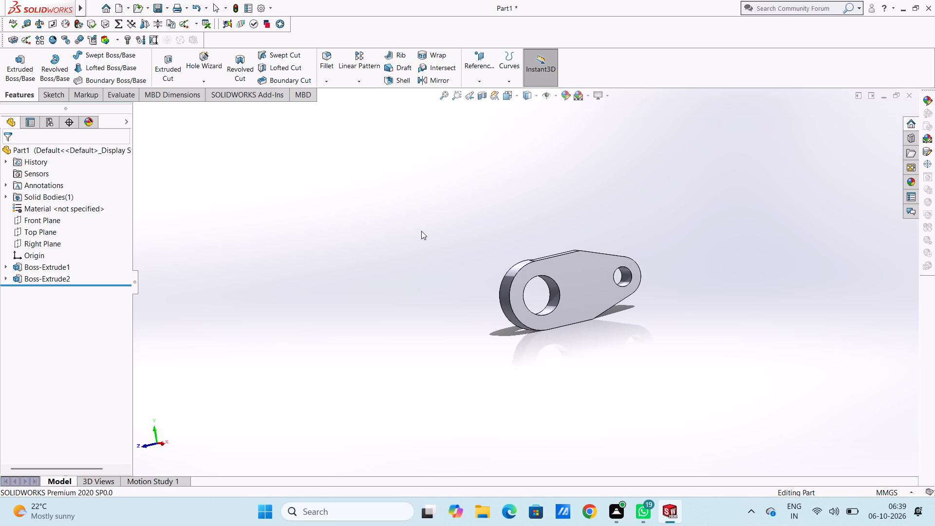
# Start a new sketch on the link's large flat face around the two holes, viewed from the Right orientation.
pyautogui.hotkey('ctrl', '4')
pyautogui.scroll(1, 421, 231)
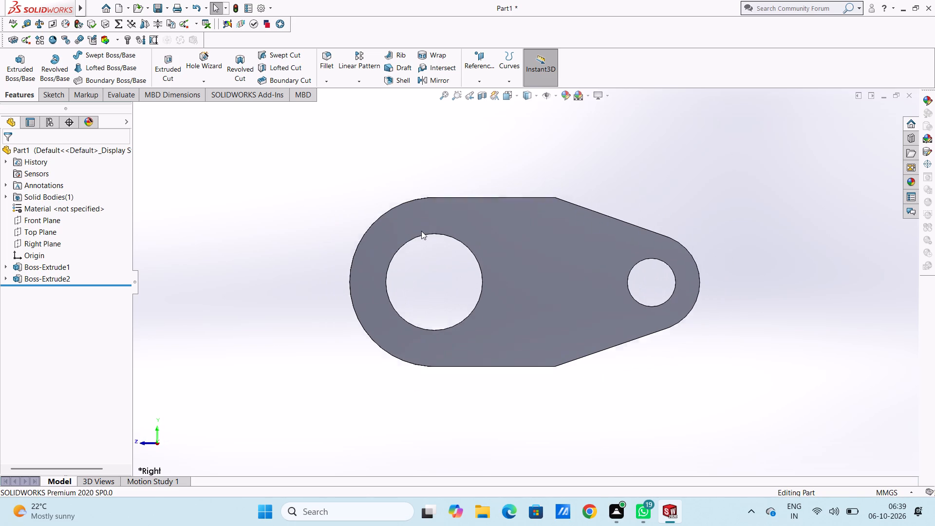
pyautogui.scroll(1, 421, 231)
pyautogui.click(405, 235)
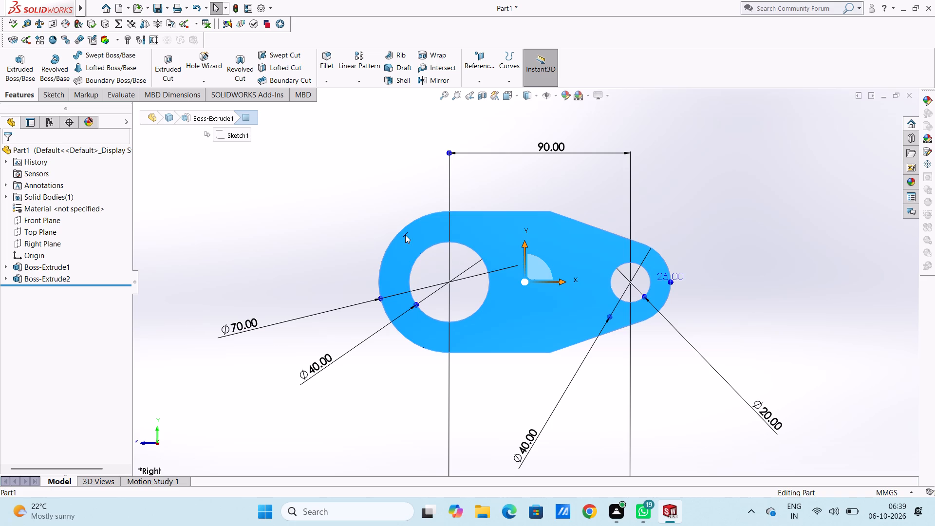
pyautogui.click(449, 207)
pyautogui.click(354, 222)
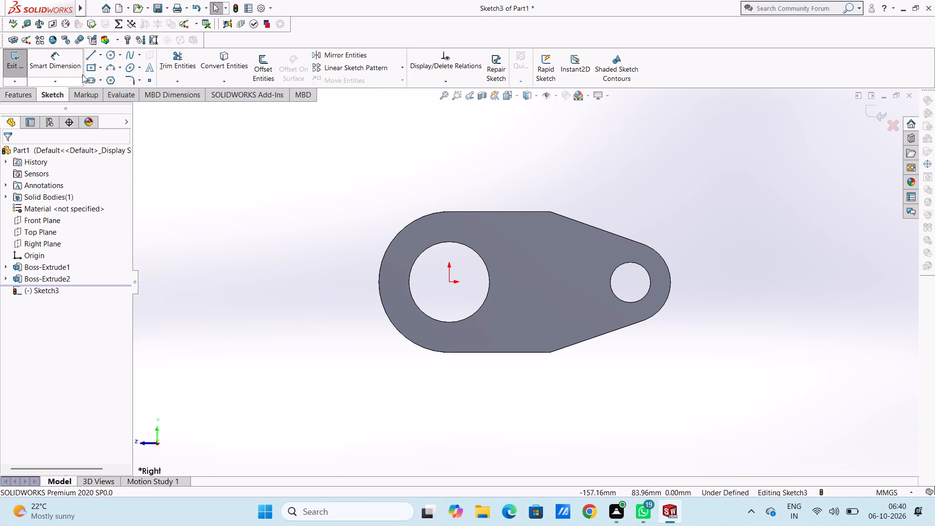
# Sketch a 40 mm horizontal line from the origin outward past the larger ring's outer edge, away from the small hole.
pyautogui.click(93, 56)
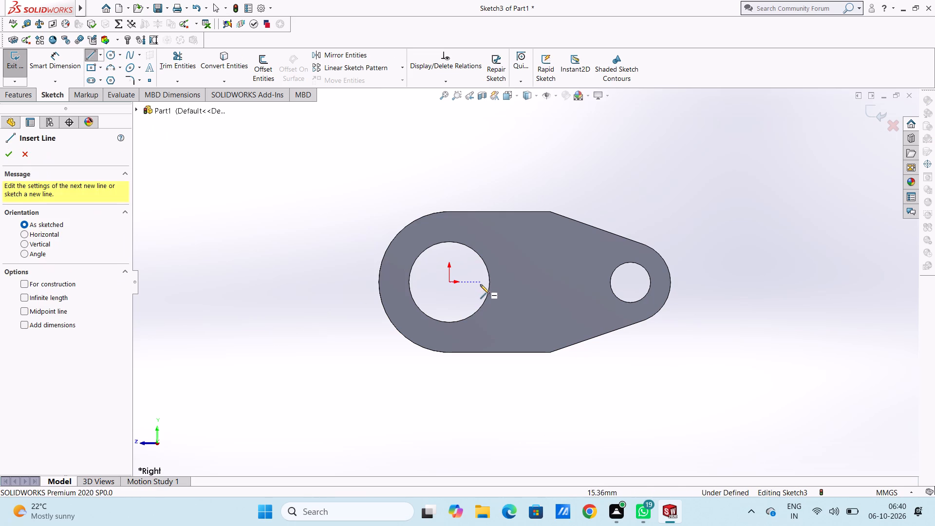
pyautogui.click(449, 283)
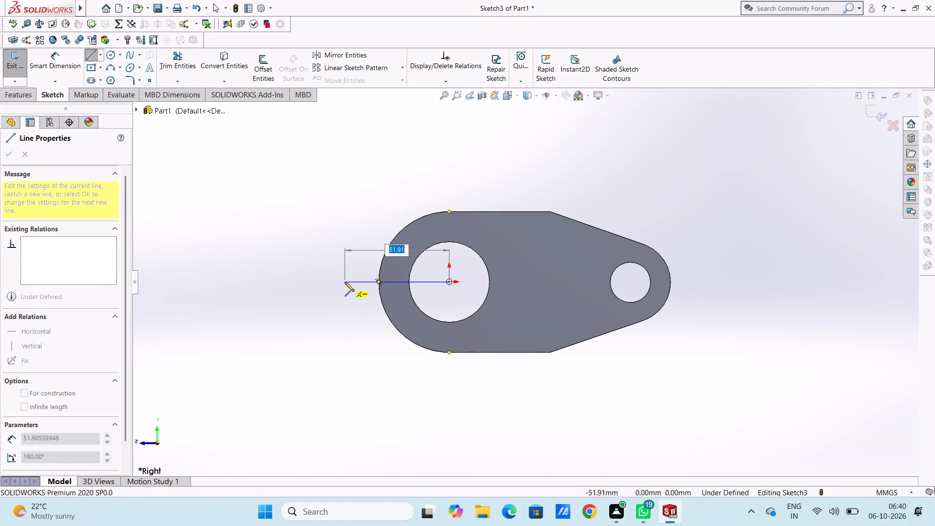
pyautogui.write('40')
pyautogui.press('Return')
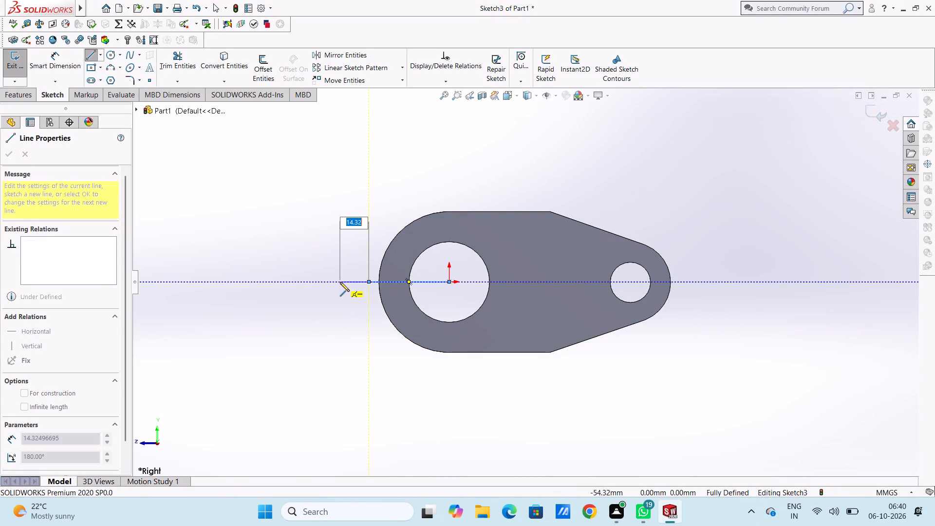
pyautogui.press('Escape')
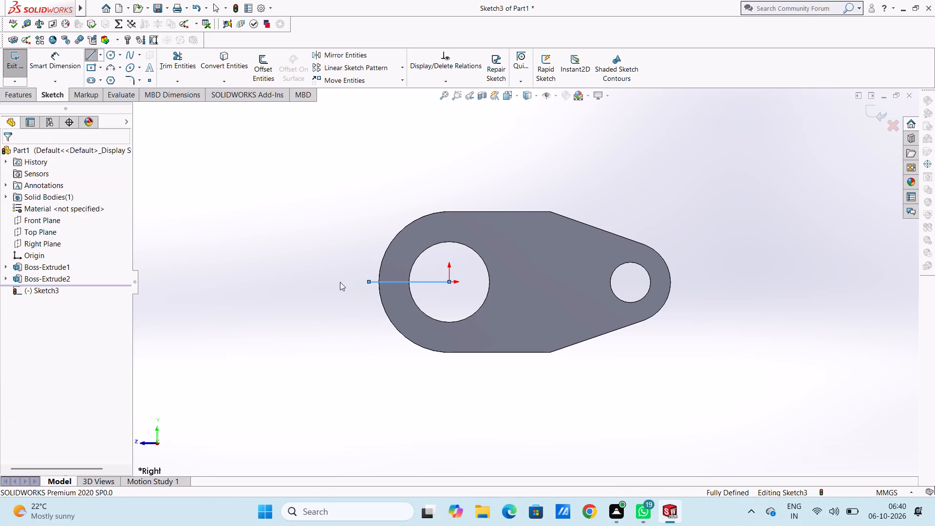
pyautogui.press('Escape')
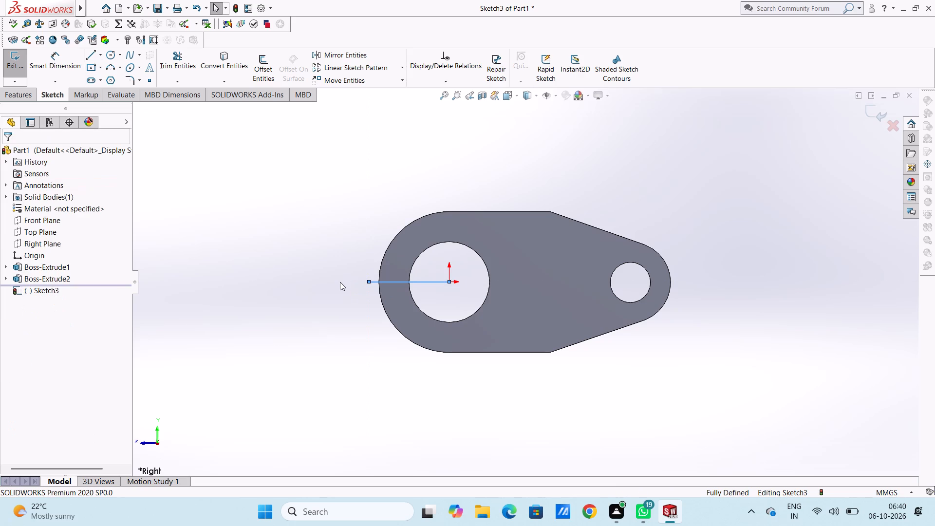
# Offset the horizontal line 10 mm bi-directionally, with dimensions added.
pyautogui.click(266, 61)
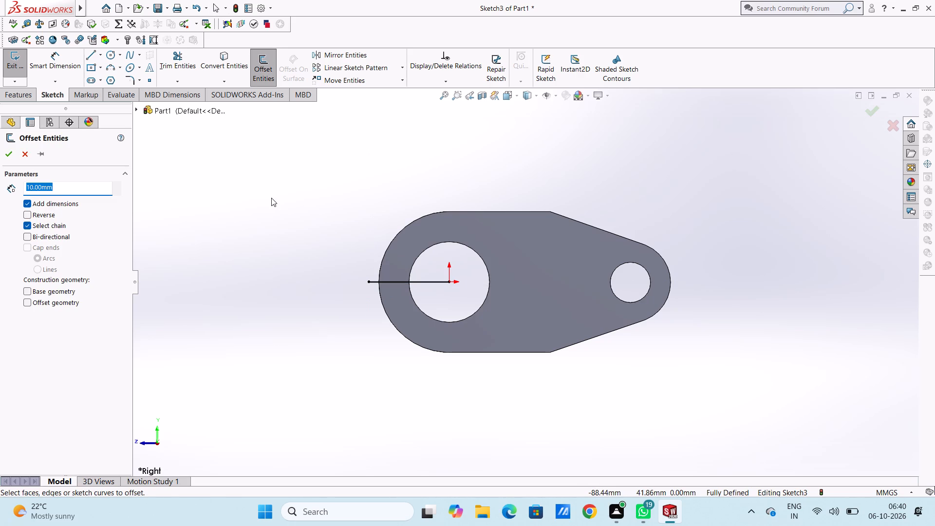
pyautogui.click(419, 282)
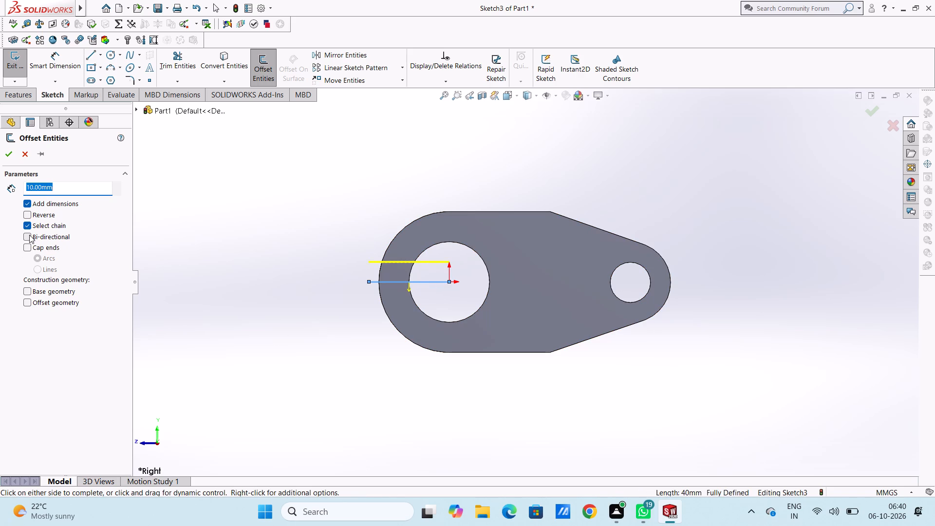
pyautogui.click(29, 235)
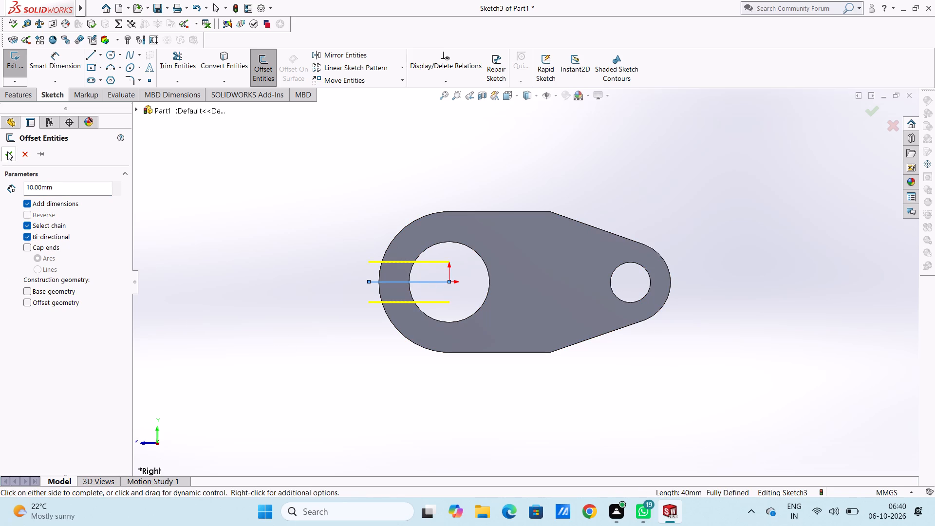
pyautogui.click(7, 151)
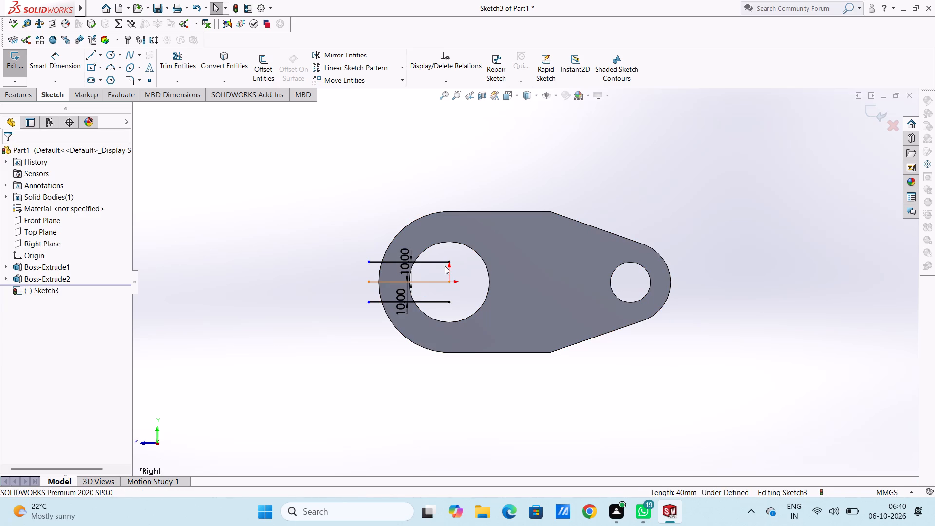
# Delete the original horizontal line between the two offset lines.
pyautogui.click(385, 281)
pyautogui.press('Delete')
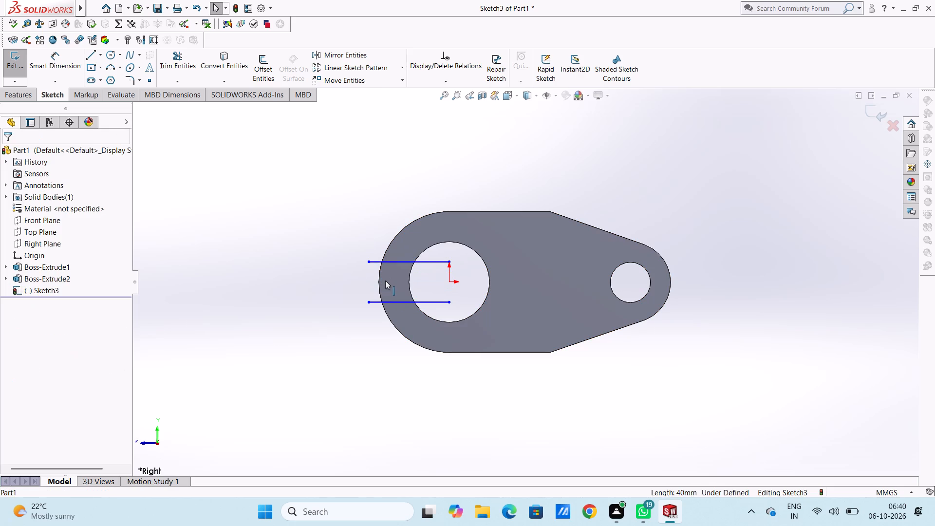
# Join the offset lines with a vertical line at each end, closing a 40 by 20 mm rectangle.
pyautogui.click(90, 56)
pyautogui.click(449, 261)
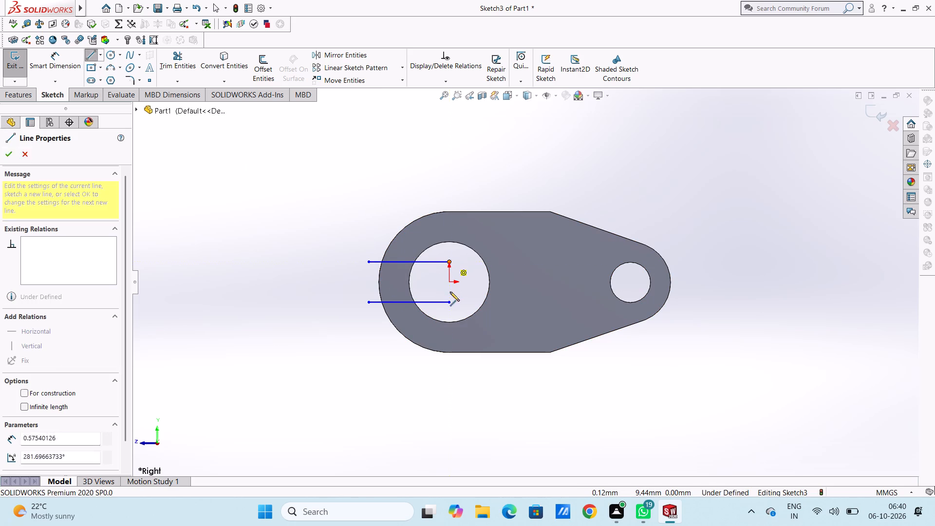
pyautogui.click(451, 303)
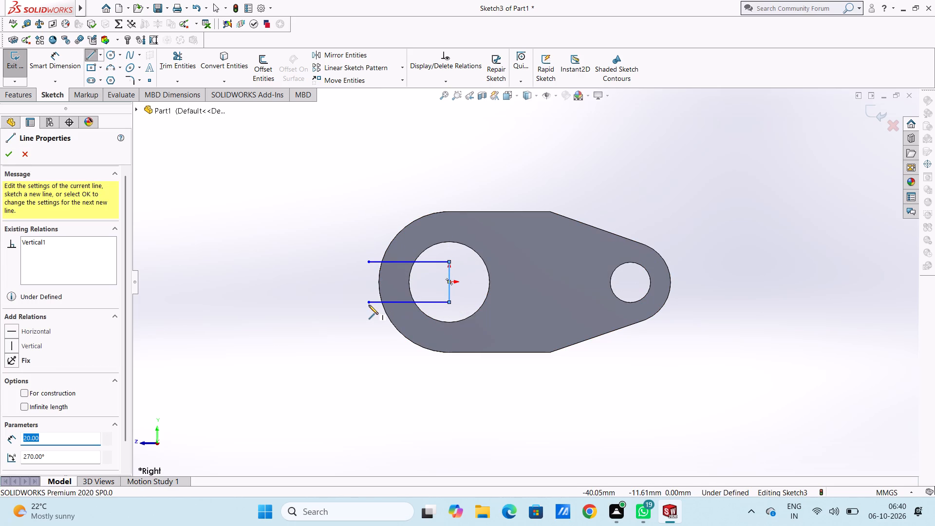
pyautogui.click(368, 305)
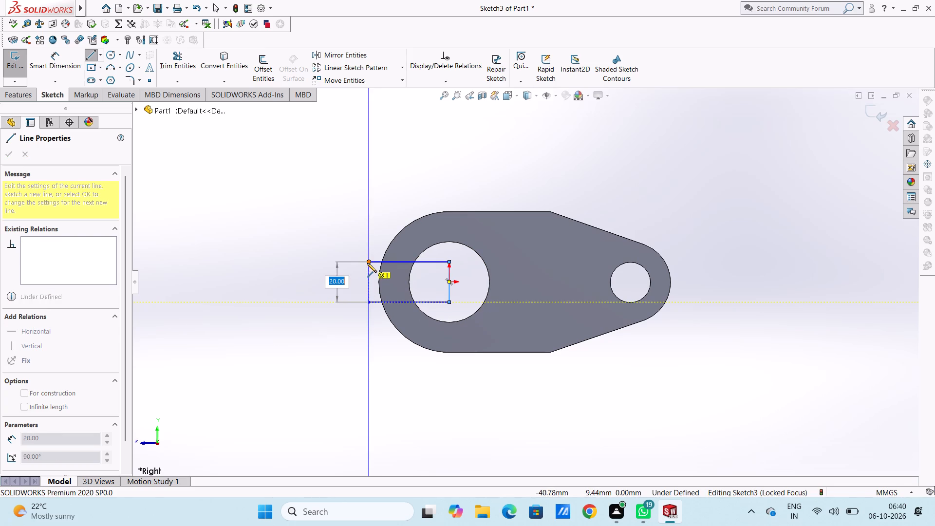
pyautogui.click(367, 263)
pyautogui.press('Escape')
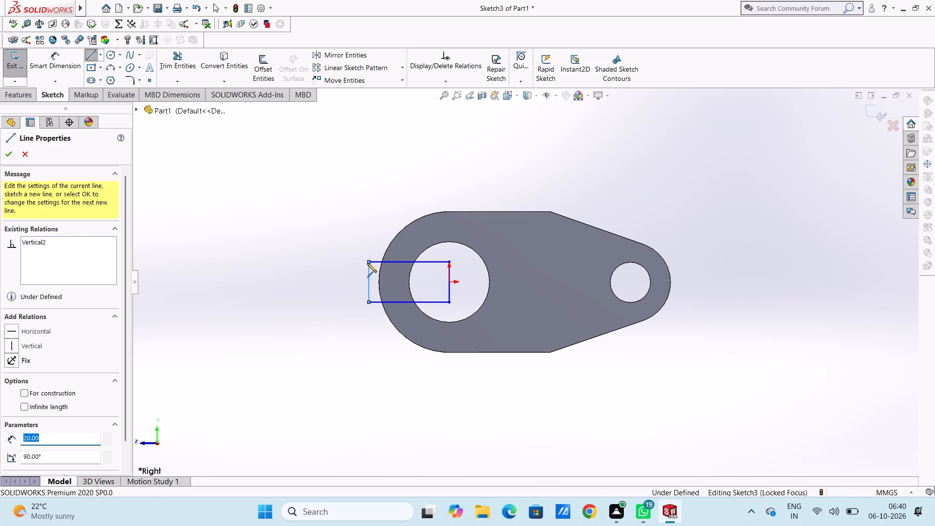
pyautogui.press('Escape')
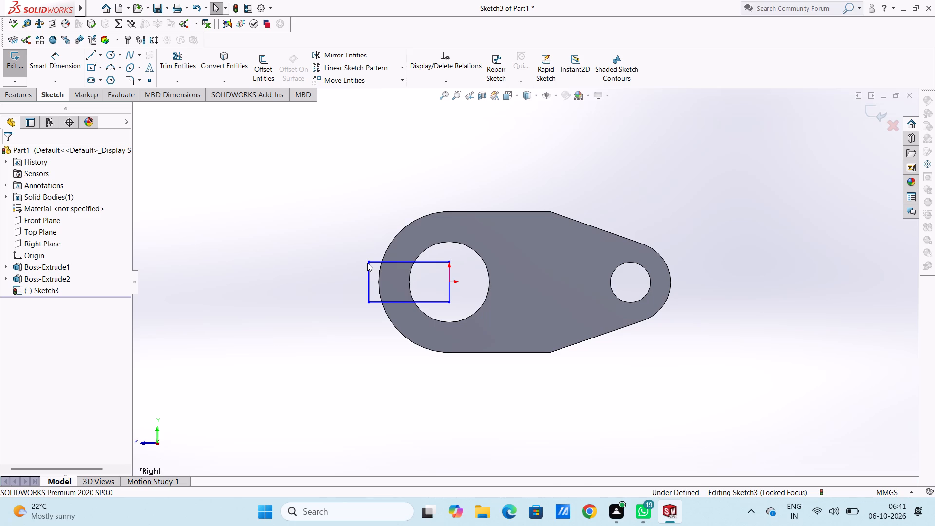
# Dimension the rectangle's outer vertical side, placing the dimension well outside the larger ring.
pyautogui.click(67, 63)
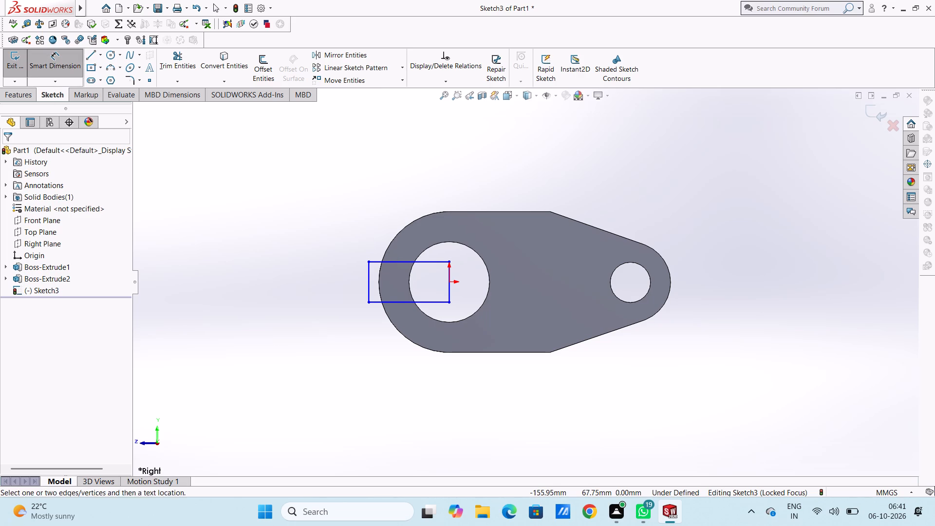
pyautogui.click(367, 283)
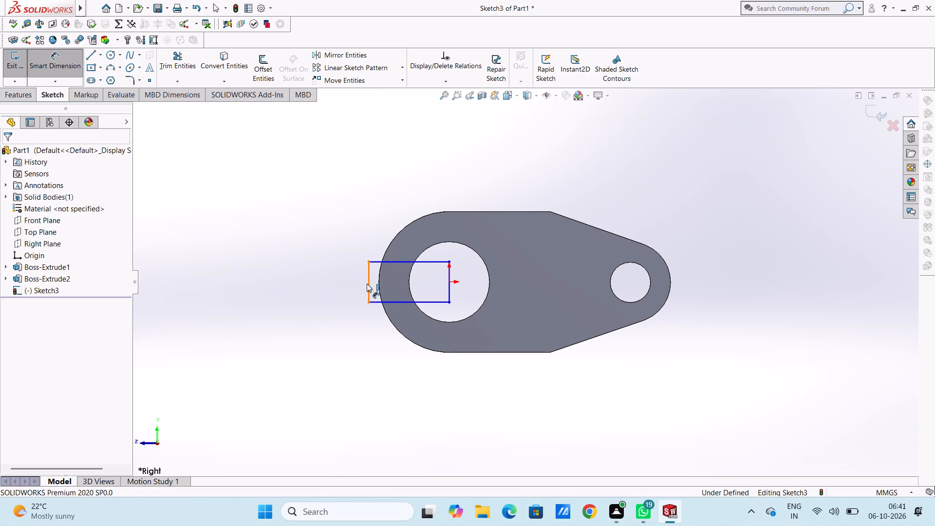
pyautogui.click(224, 281)
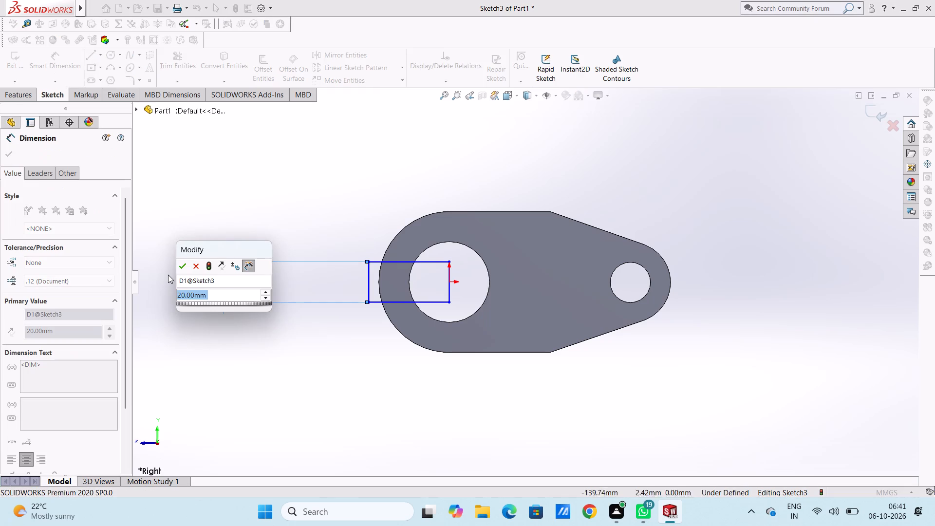
pyautogui.click(179, 266)
pyautogui.click(175, 260)
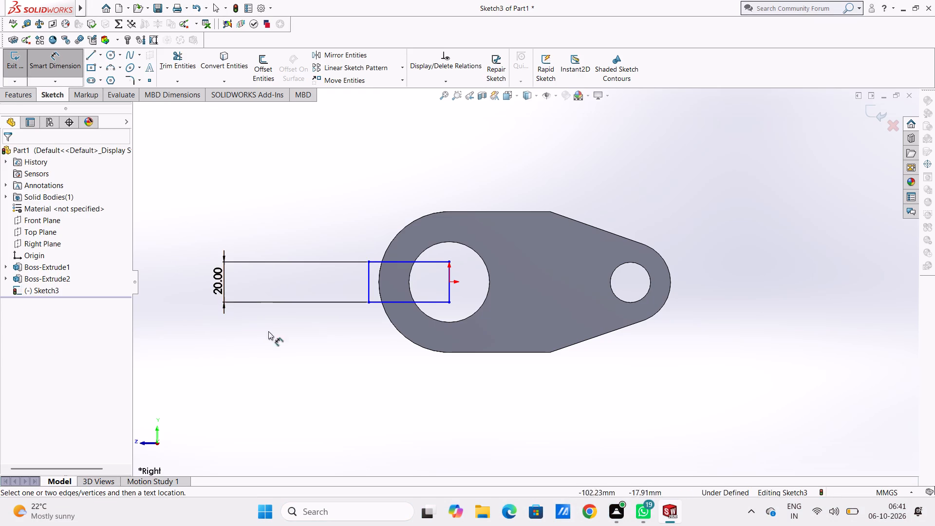
# Dimension the lengths of the rectangle's lower and upper sides, placing one dimension below the link and the other above it.
pyautogui.click(379, 303)
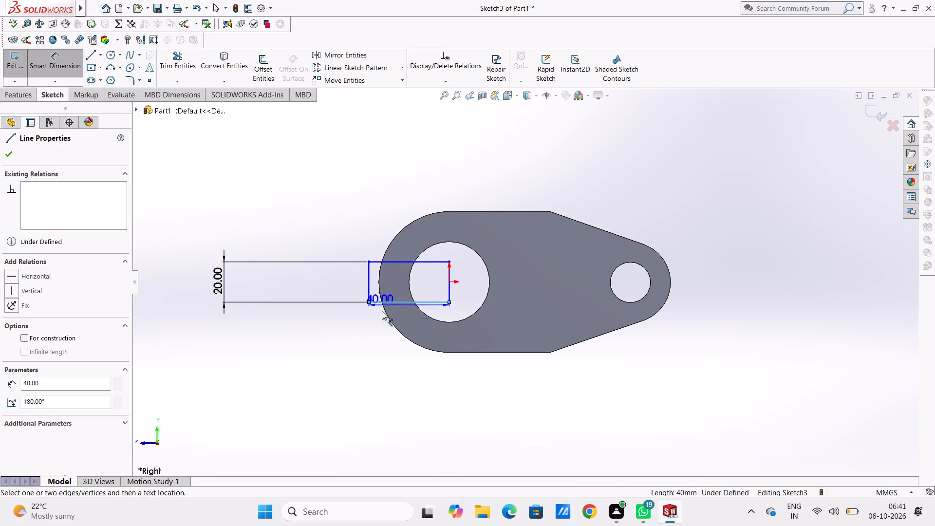
pyautogui.click(393, 432)
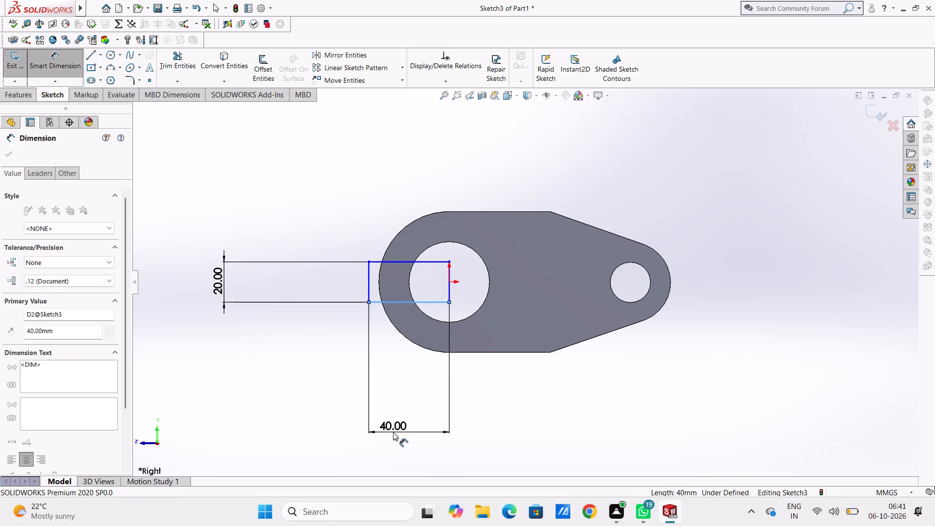
pyautogui.click(354, 416)
pyautogui.click(347, 410)
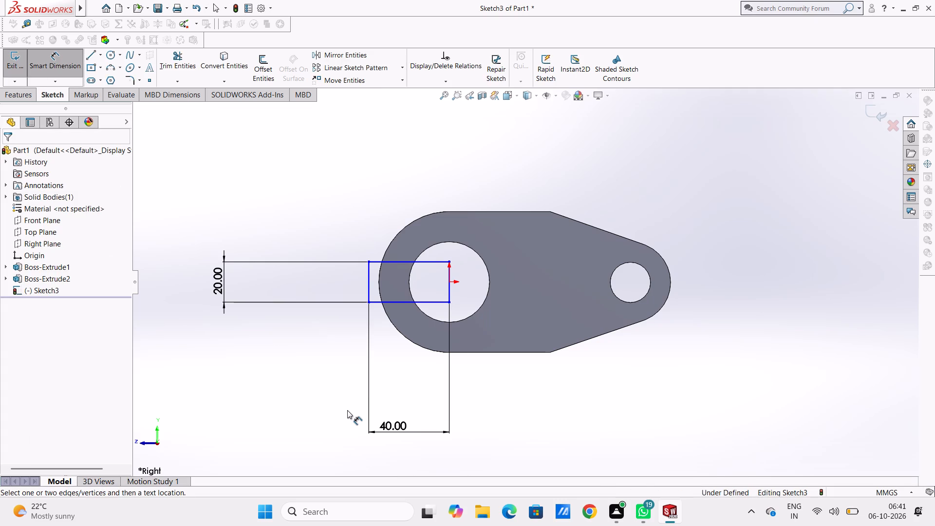
pyautogui.click(424, 264)
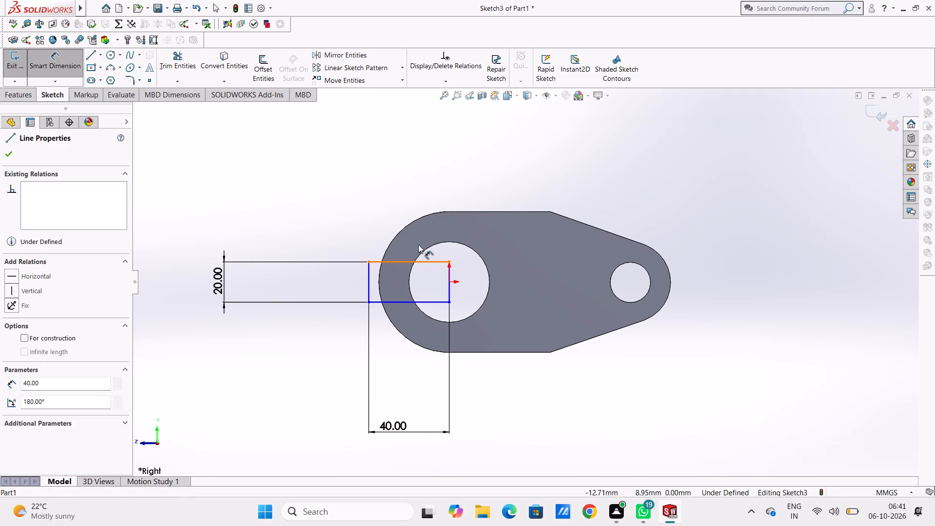
pyautogui.click(406, 143)
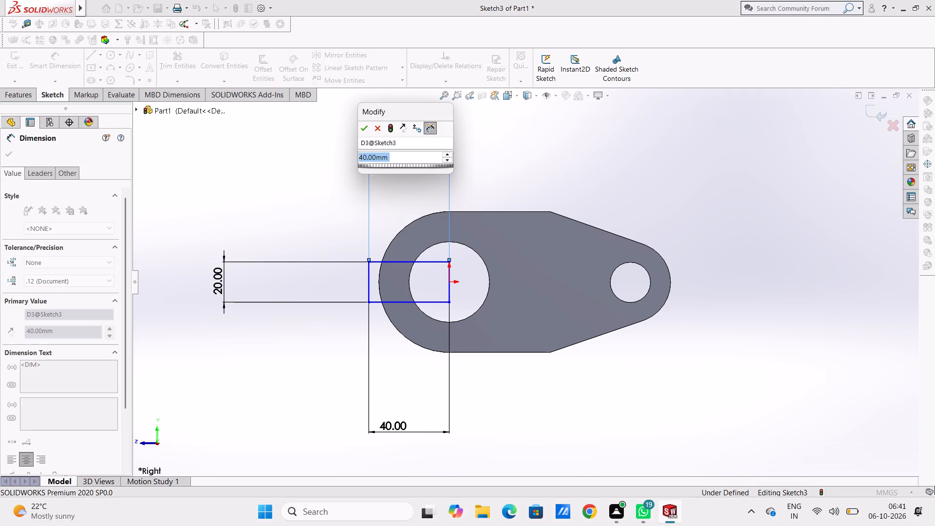
pyautogui.click(364, 131)
pyautogui.click(348, 181)
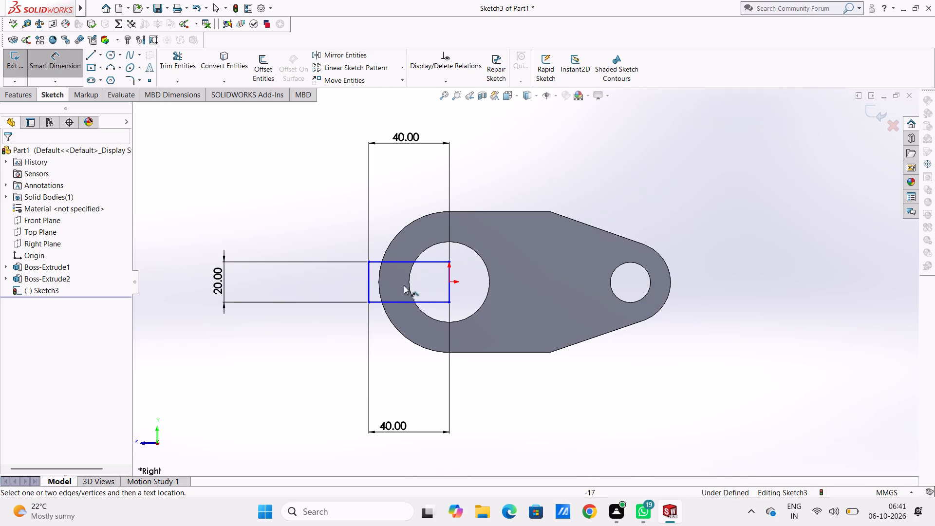
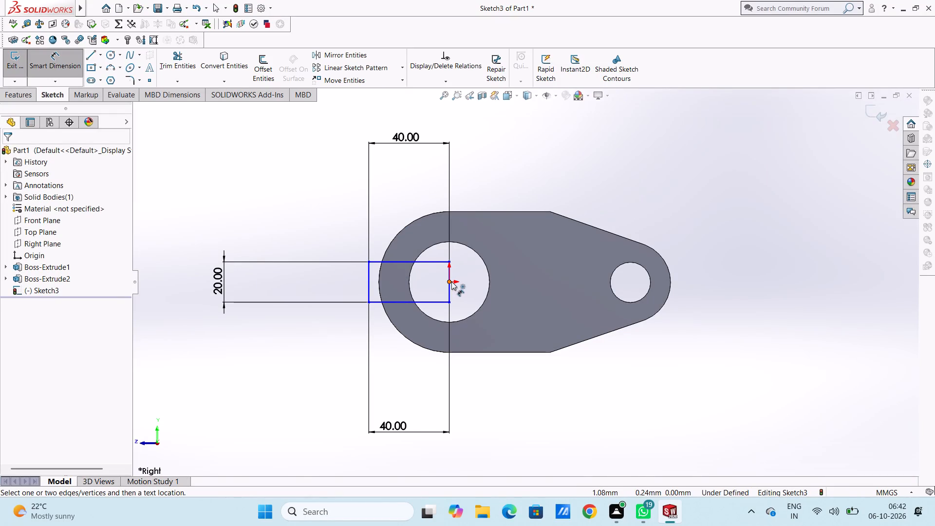
# Dimension the distance from the origin to the rectangle's outer vertical side, placing it below the link above the existing lower dimension.
pyautogui.click(451, 282)
pyautogui.click(370, 270)
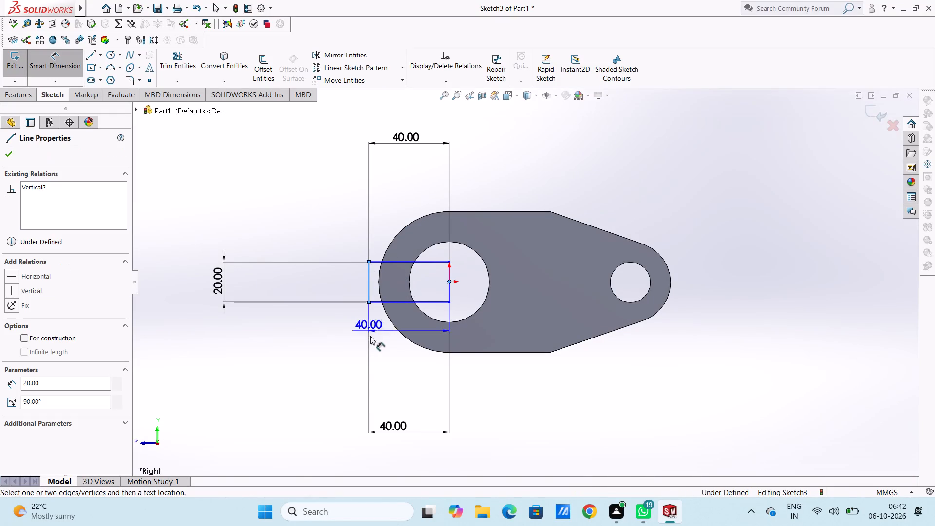
pyautogui.click(365, 394)
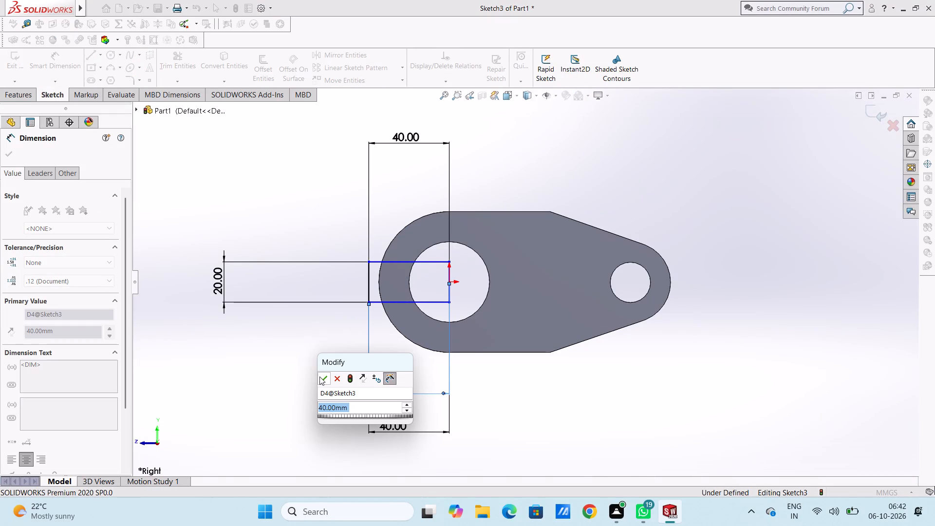
pyautogui.click(321, 377)
pyautogui.click(312, 376)
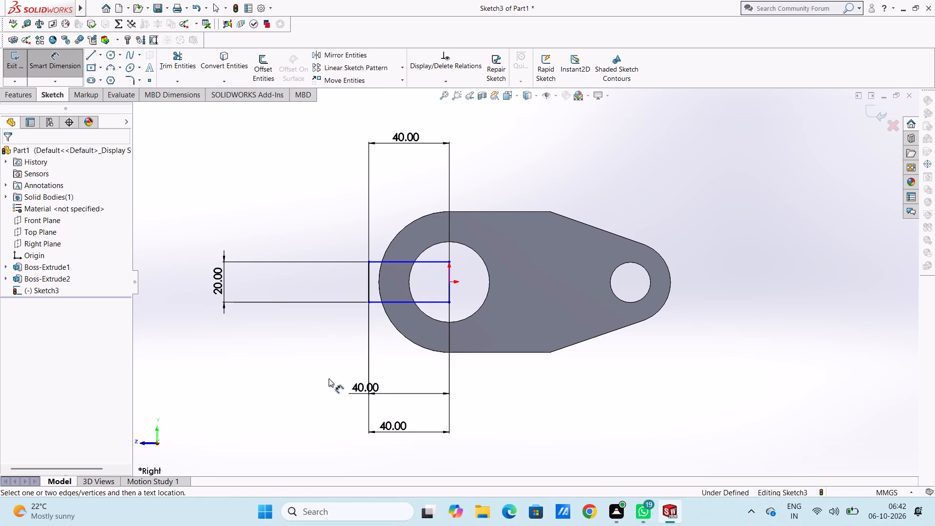
# Dimension the distances from the origin to the rectangle's upper and lower sides, placing both dimensions beyond the smaller ring.
pyautogui.click(452, 281)
pyautogui.click(421, 261)
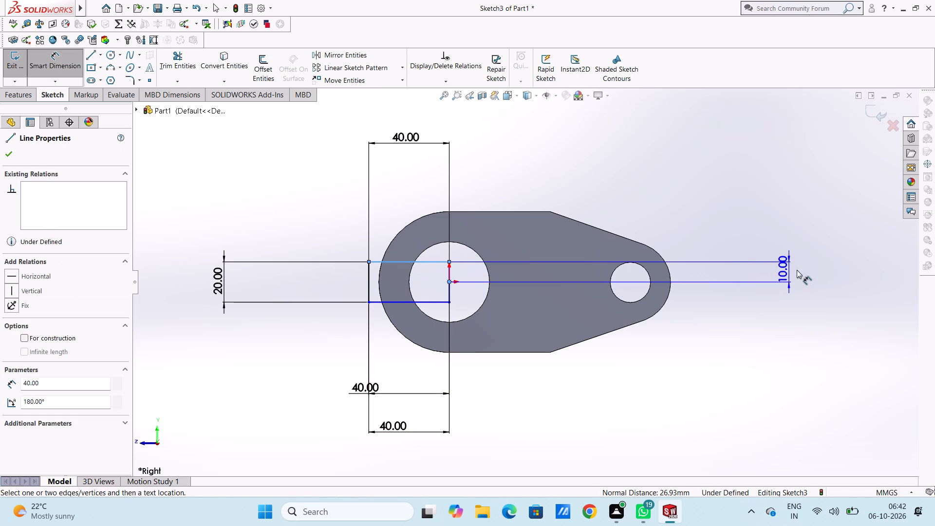
pyautogui.click(797, 270)
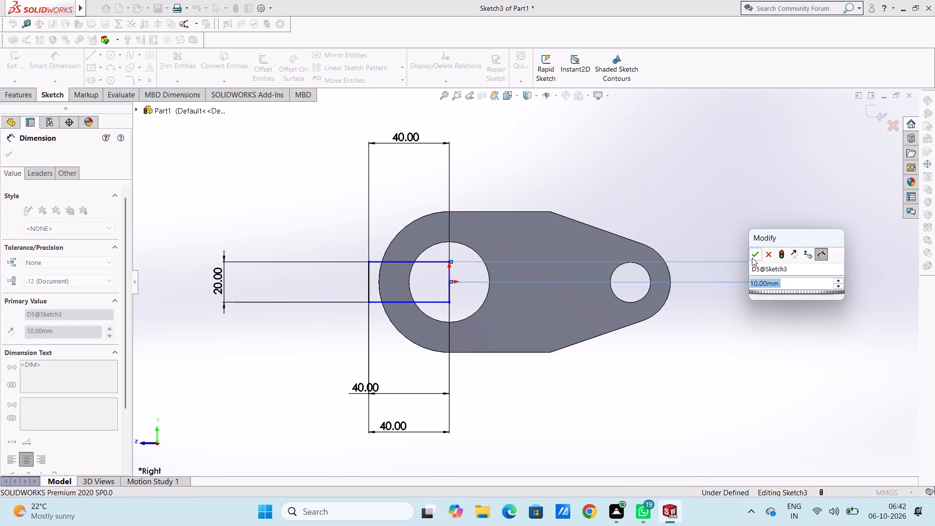
pyautogui.click(752, 258)
pyautogui.click(727, 219)
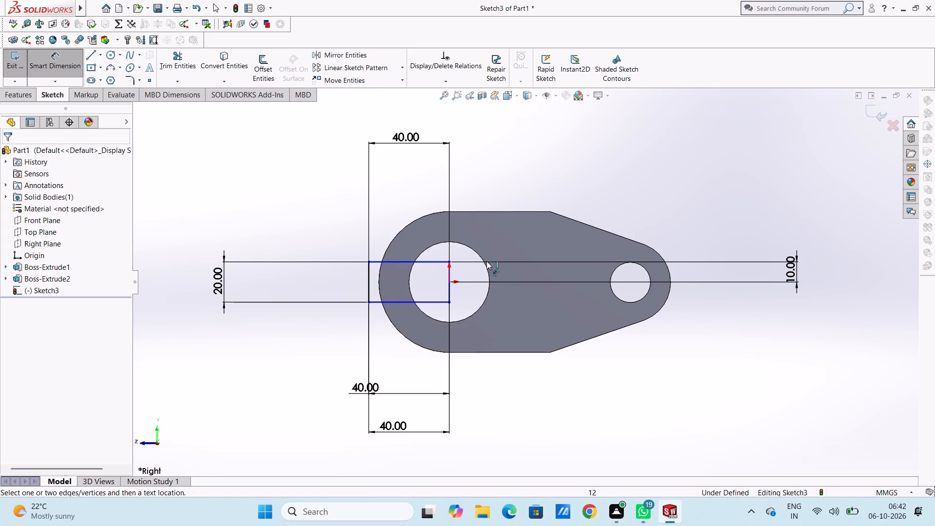
pyautogui.click(450, 282)
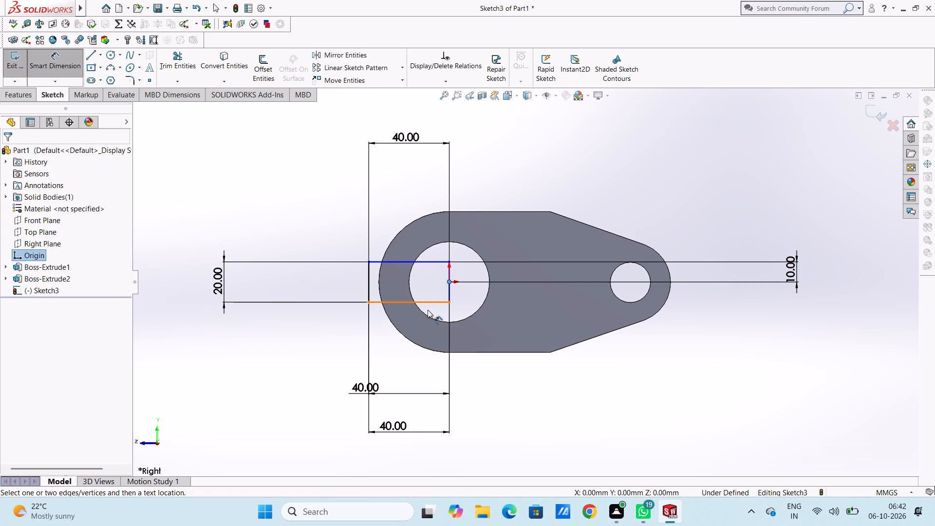
pyautogui.click(428, 302)
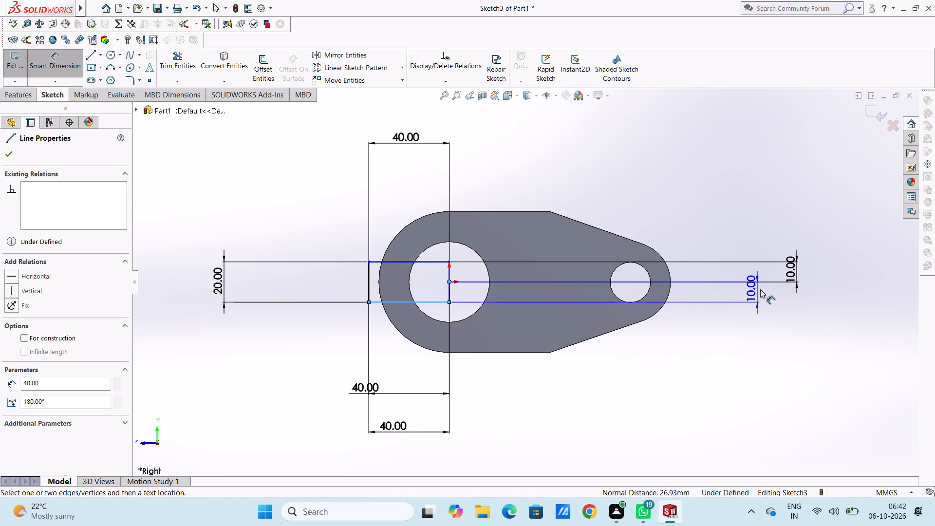
pyautogui.click(785, 291)
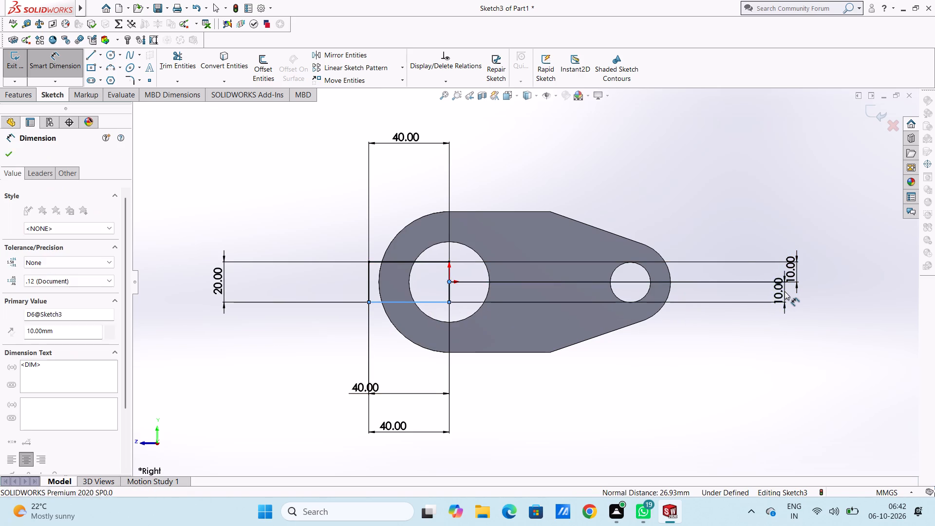
pyautogui.click(741, 277)
pyautogui.click(721, 240)
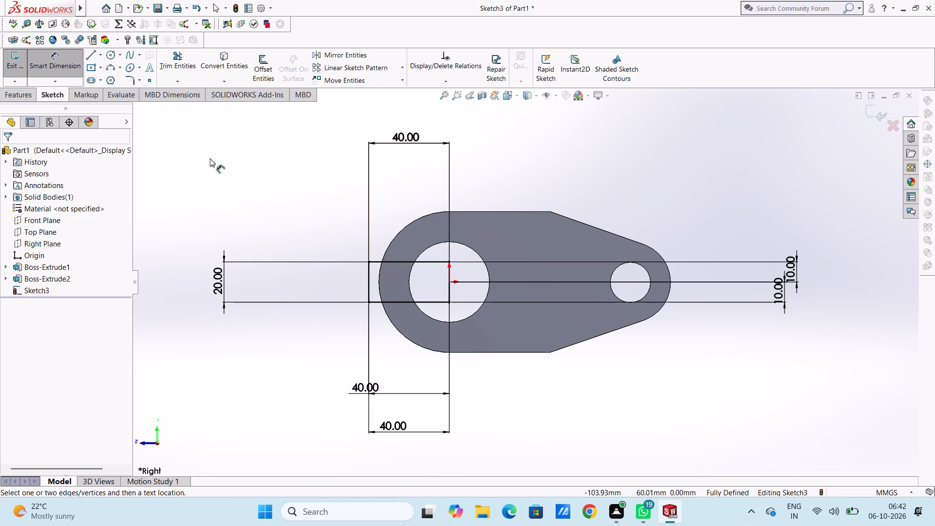
# Draw a 20 mm radius circle centred on the origin, matching the edge of the larger ring's bore.
pyautogui.click(111, 54)
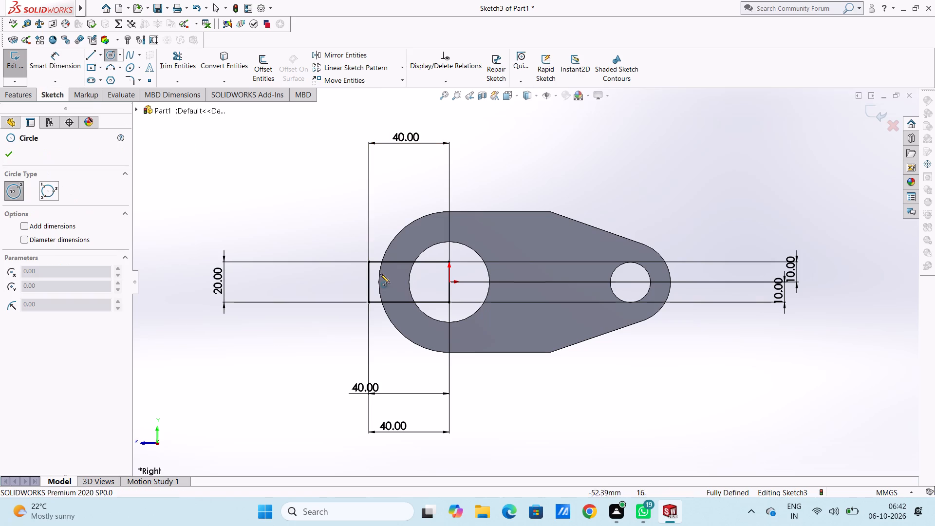
pyautogui.click(450, 282)
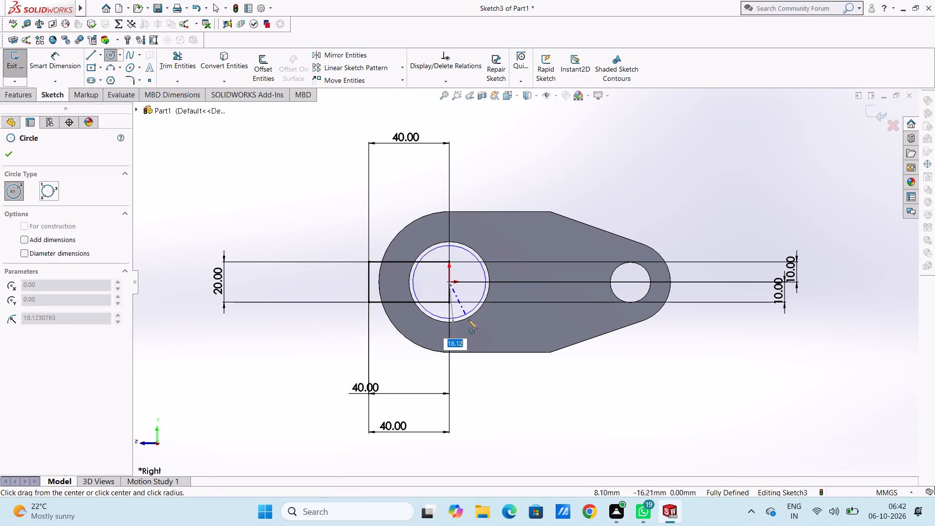
pyautogui.click(468, 319)
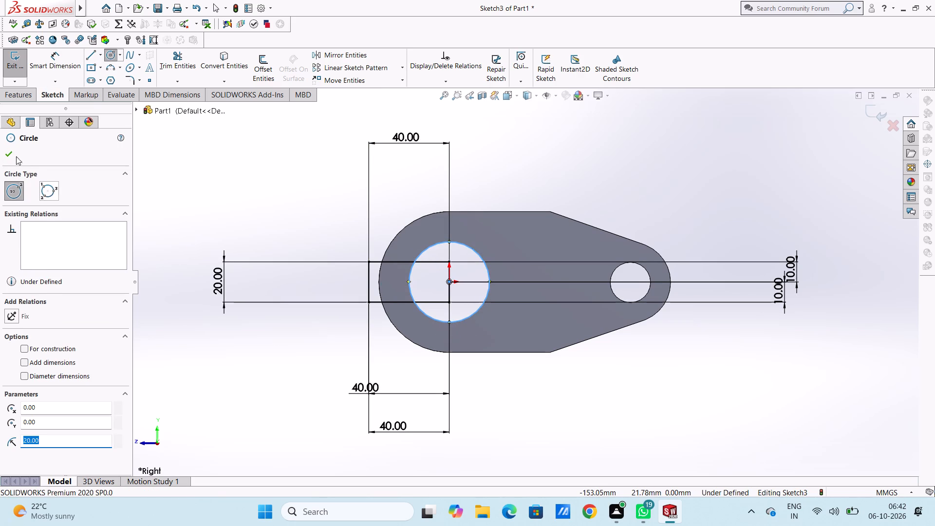
pyautogui.click(12, 153)
# Dimension the circle's diameter, placing the dimension above the smaller ring.
pyautogui.click(61, 62)
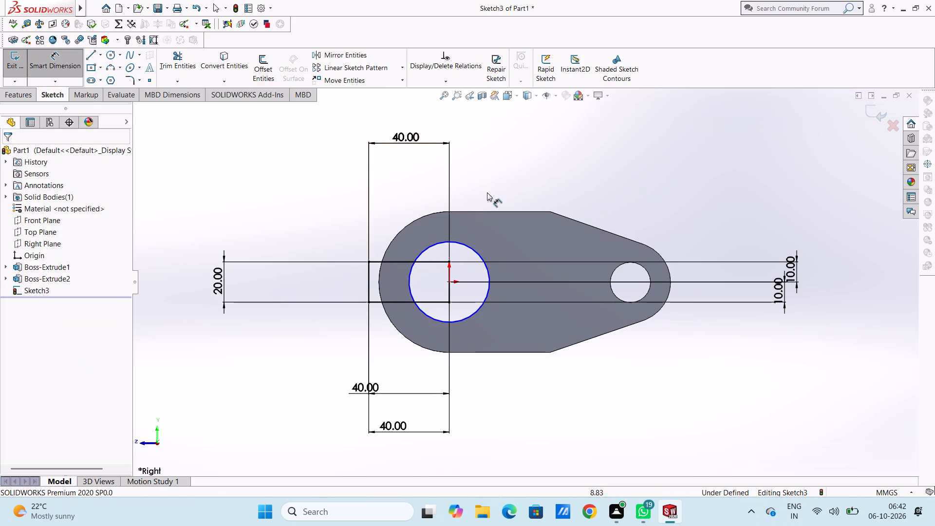
pyautogui.click(460, 240)
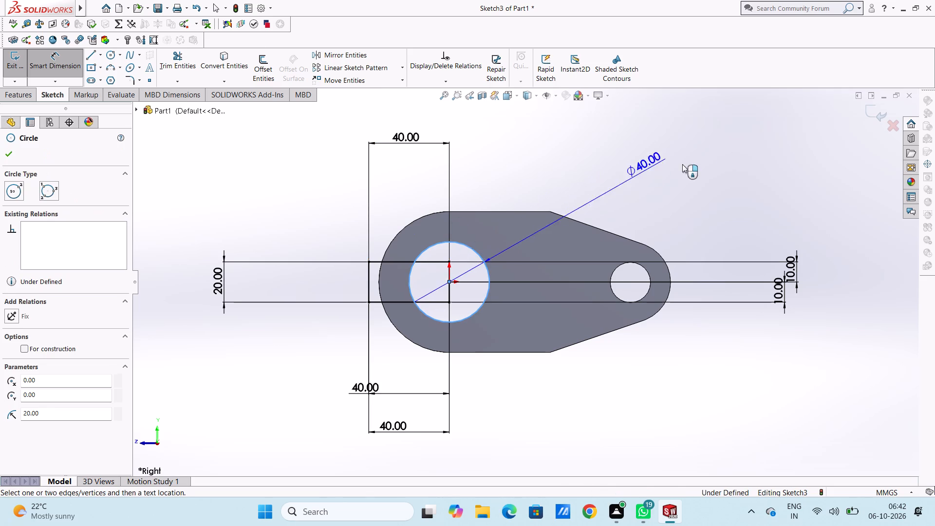
pyautogui.click(704, 161)
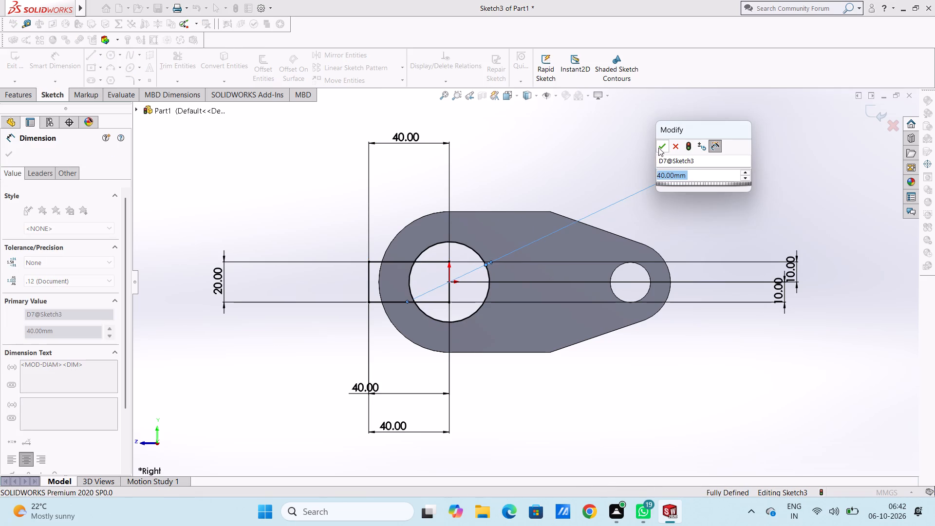
pyautogui.click(658, 148)
pyautogui.click(624, 162)
pyautogui.moveTo(570, 185); pyautogui.dragTo(589, 203, button='middle')
pyautogui.click(68, 68)
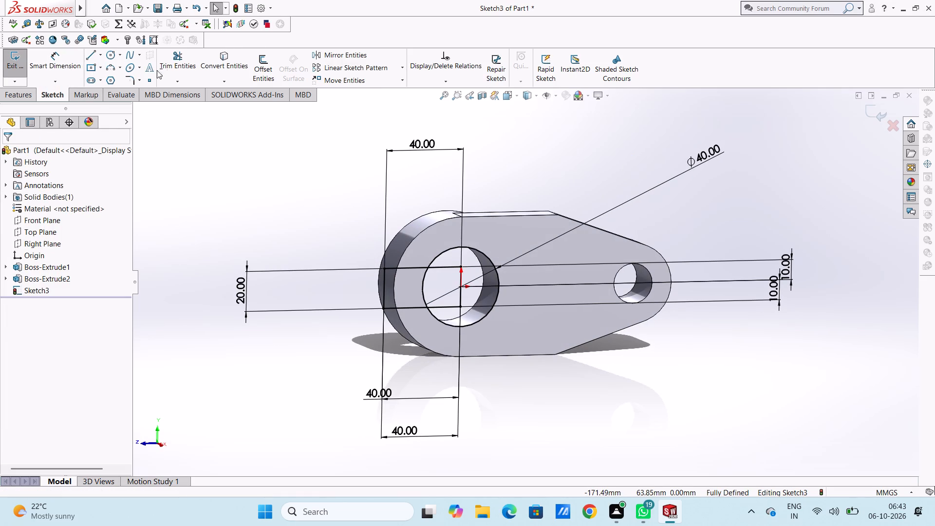
# Trim the circle outside the rectangle and the rectangle's lines inside the circle, accepting deletion of the associated dimensions.
pyautogui.click(181, 61)
pyautogui.click(448, 249)
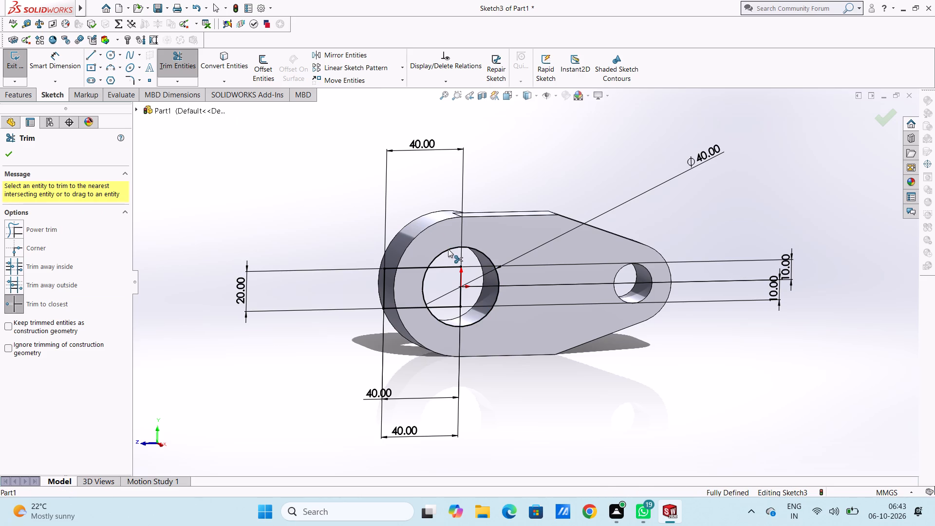
pyautogui.click(451, 263)
pyautogui.click(451, 265)
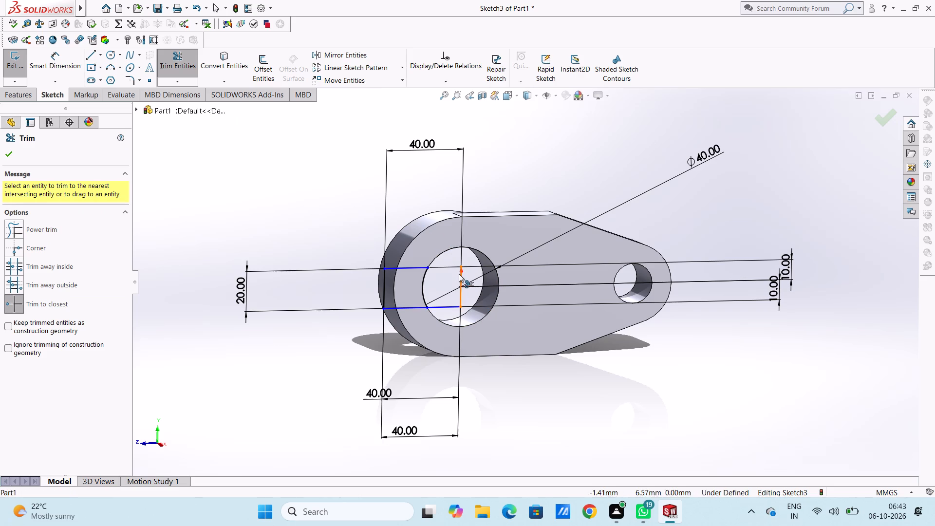
pyautogui.click(459, 274)
pyautogui.click(452, 305)
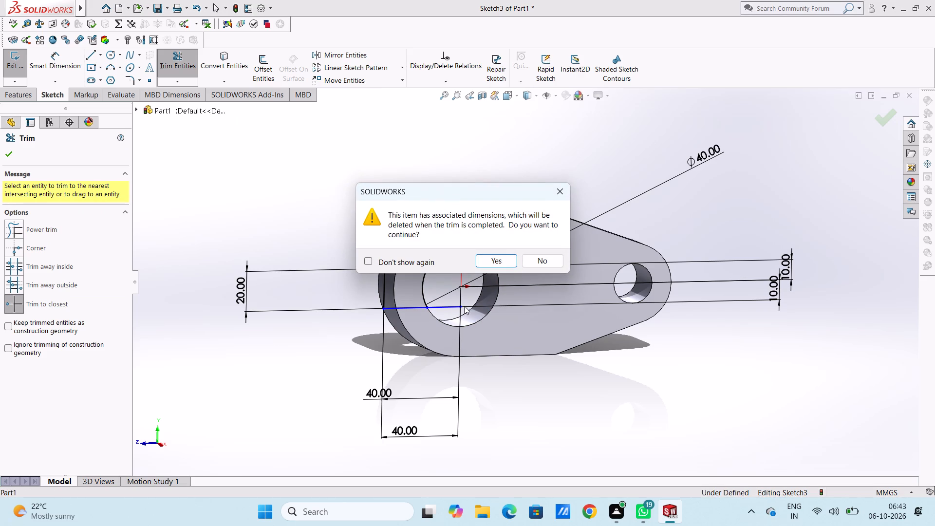
pyautogui.click(502, 261)
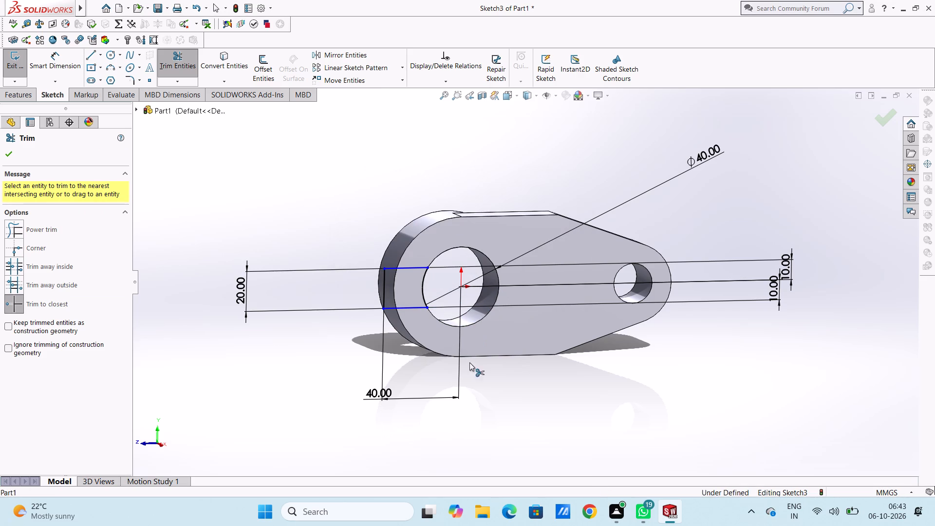
pyautogui.scroll(-1, 478, 394)
pyautogui.moveTo(478, 394); pyautogui.dragTo(462, 375, button='middle')
pyautogui.click(14, 158)
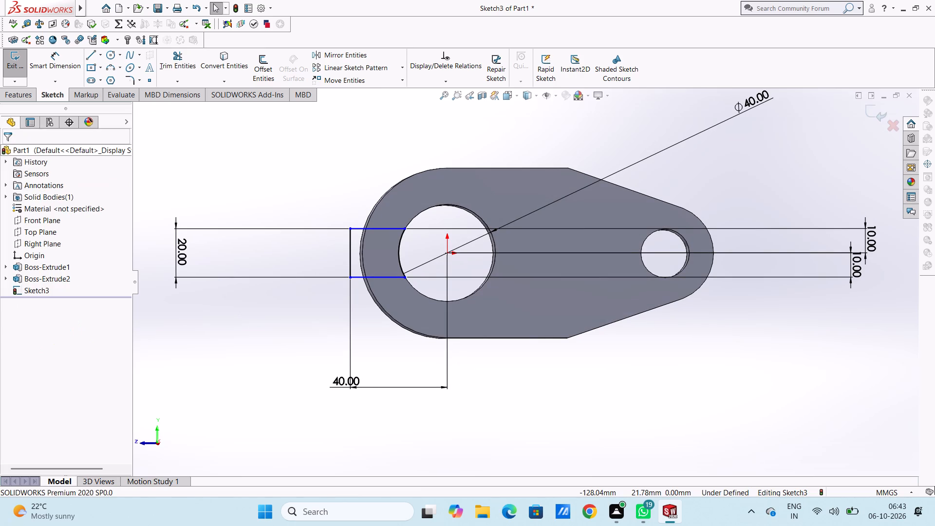
# Dimension the length of the trimmed profile's upper side, placing the dimension above the larger ring.
pyautogui.click(57, 58)
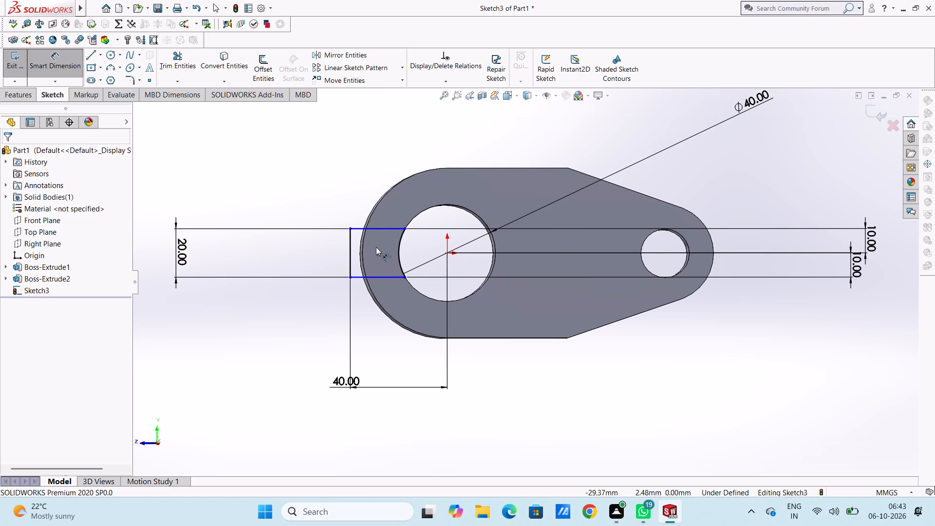
pyautogui.click(378, 227)
pyautogui.click(366, 148)
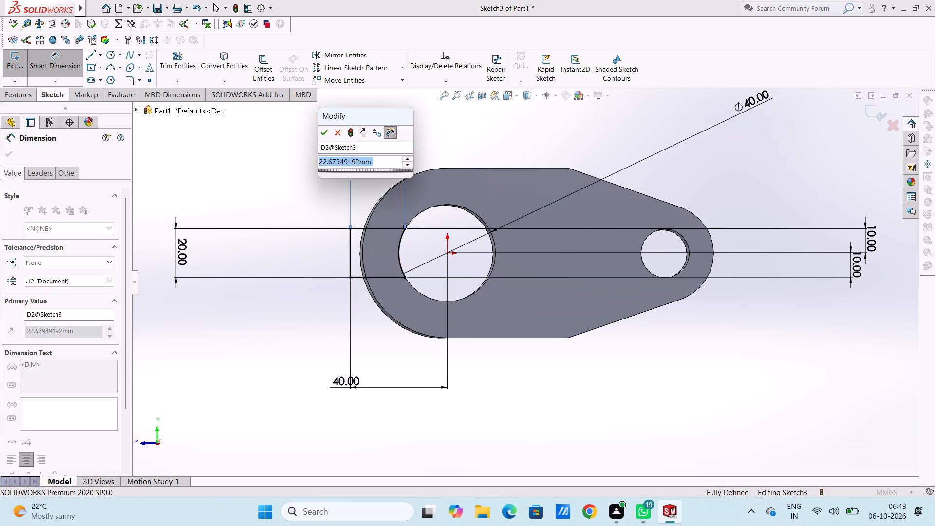
pyautogui.click(318, 132)
pyautogui.click(276, 168)
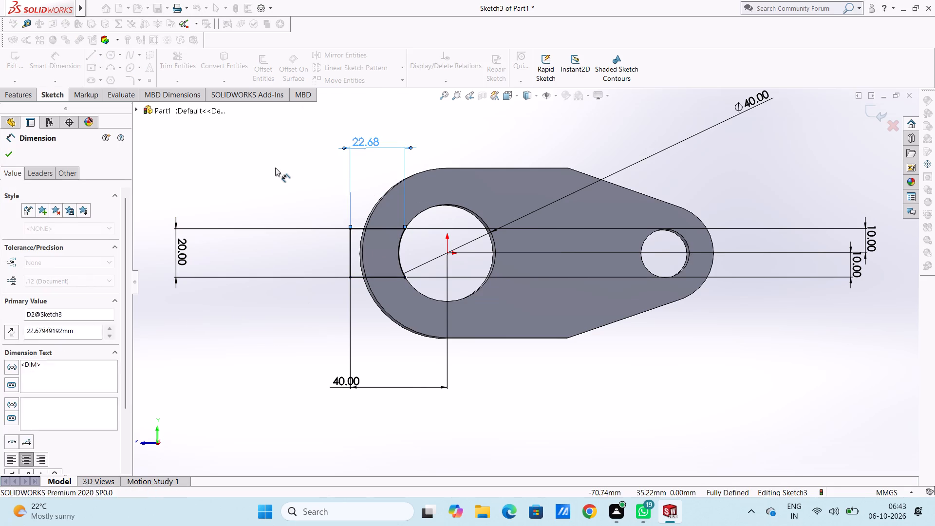
# Extrude the trimmed profile 25 mm as a blind boss in the reversed direction, merged with the link.
pyautogui.scroll(2, 275, 168)
pyautogui.moveTo(298, 174); pyautogui.dragTo(324, 255, button='middle')
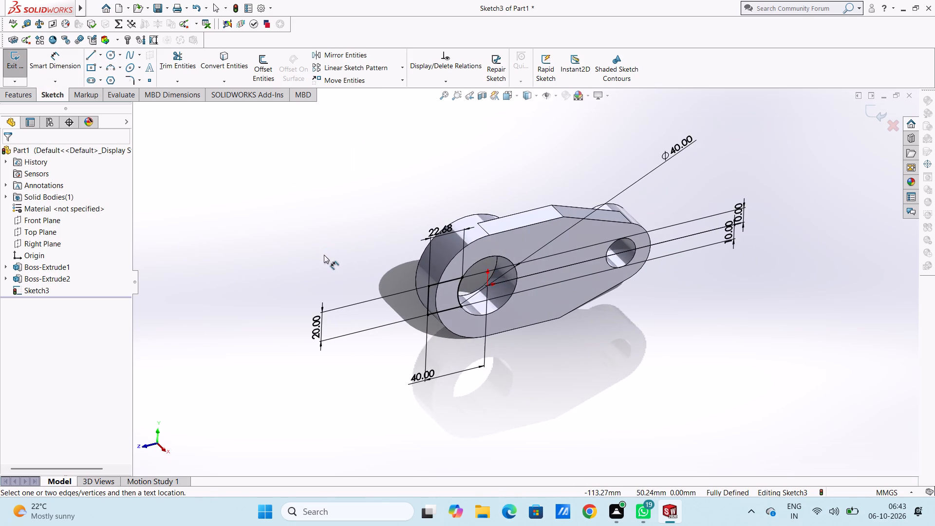
pyautogui.click(48, 67)
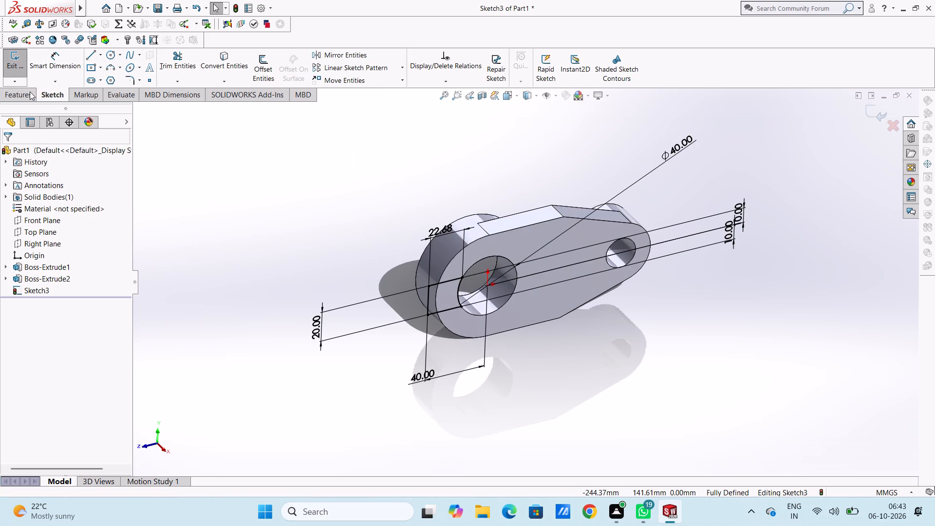
pyautogui.click(29, 92)
pyautogui.click(29, 73)
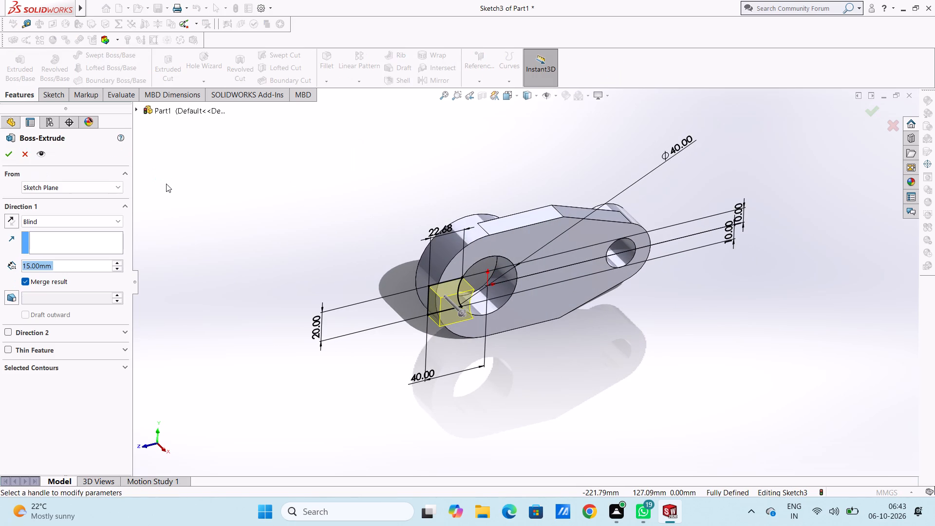
pyautogui.write('25')
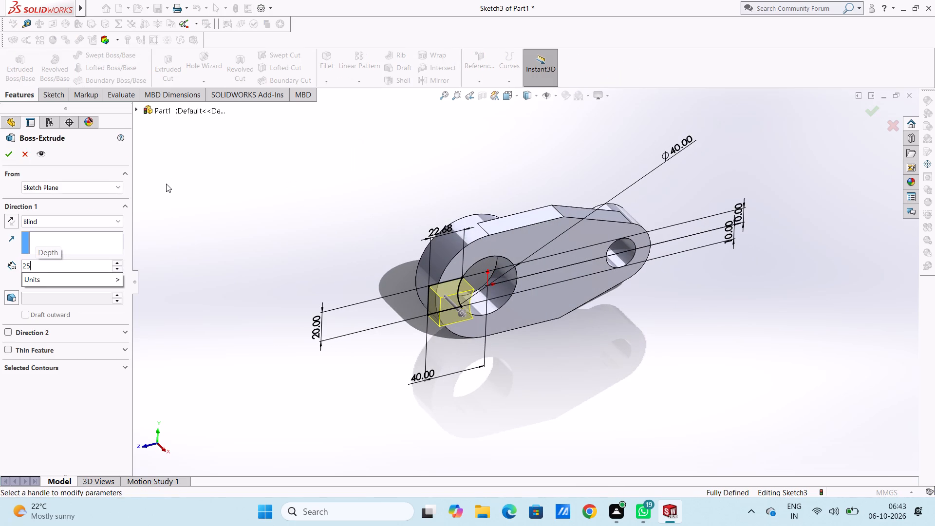
pyautogui.press('Return')
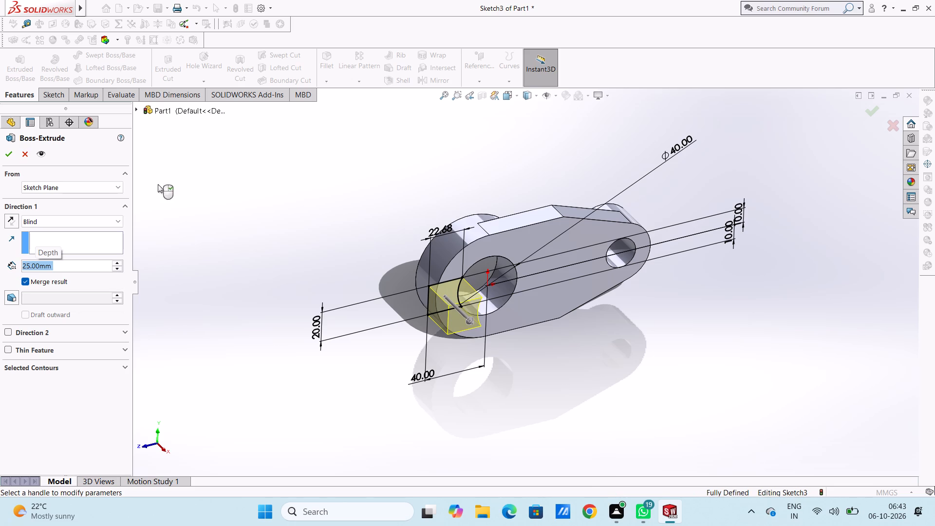
pyautogui.click(14, 223)
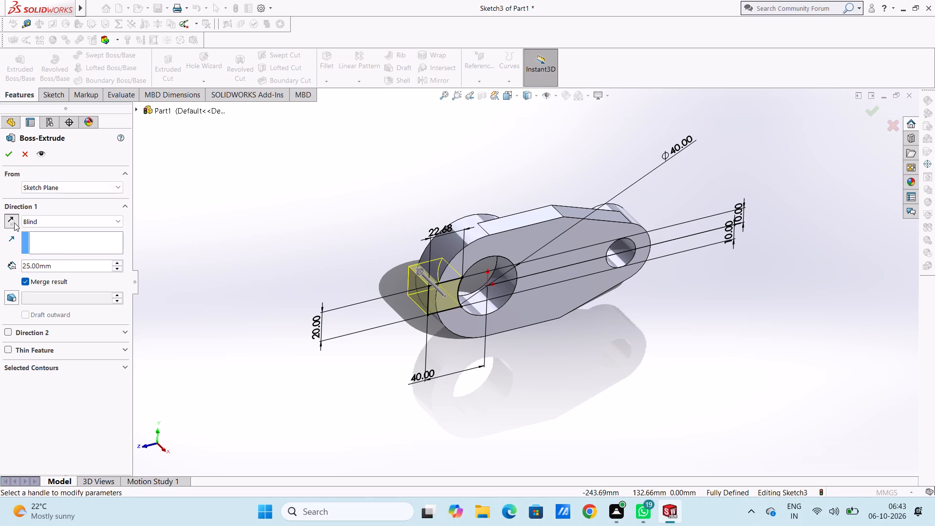
pyautogui.click(7, 156)
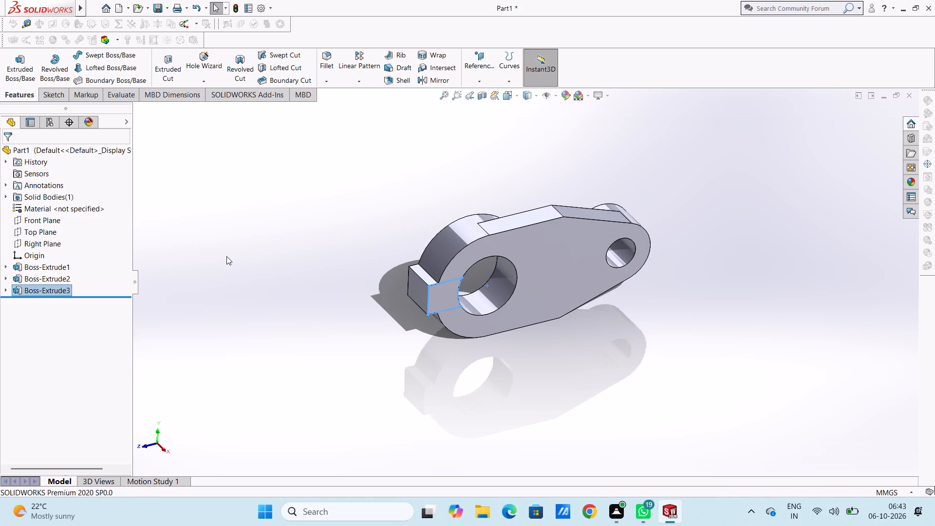
pyautogui.click(229, 258)
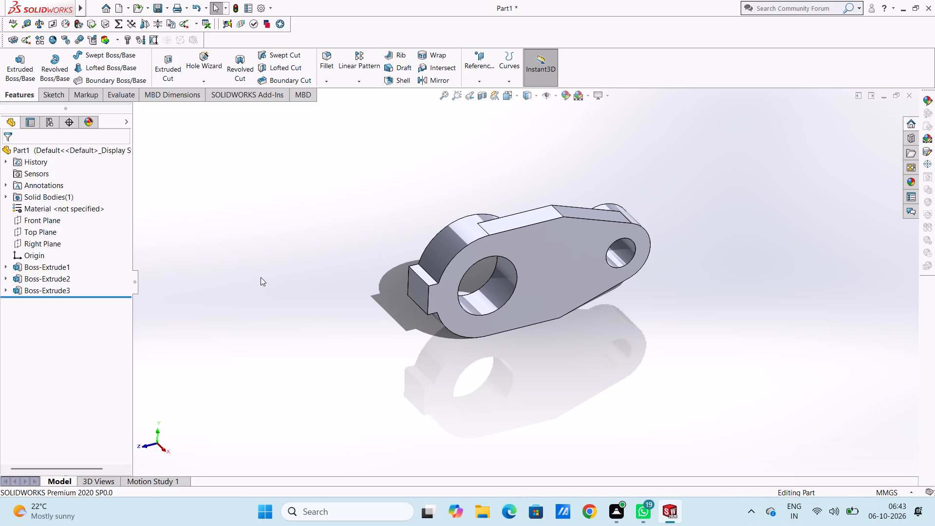
# Sketch a circle about 10.6 mm in diameter at the centre of the rectangular block's outer end face.
pyautogui.hotkey('ctrl', '1')
pyautogui.scroll(3, 261, 277)
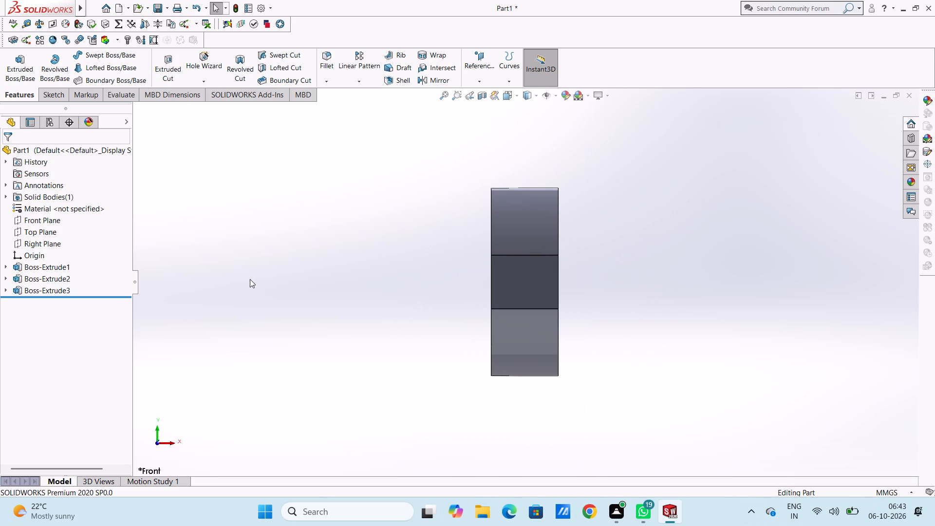
pyautogui.scroll(-1, 631, 263)
pyautogui.click(489, 284)
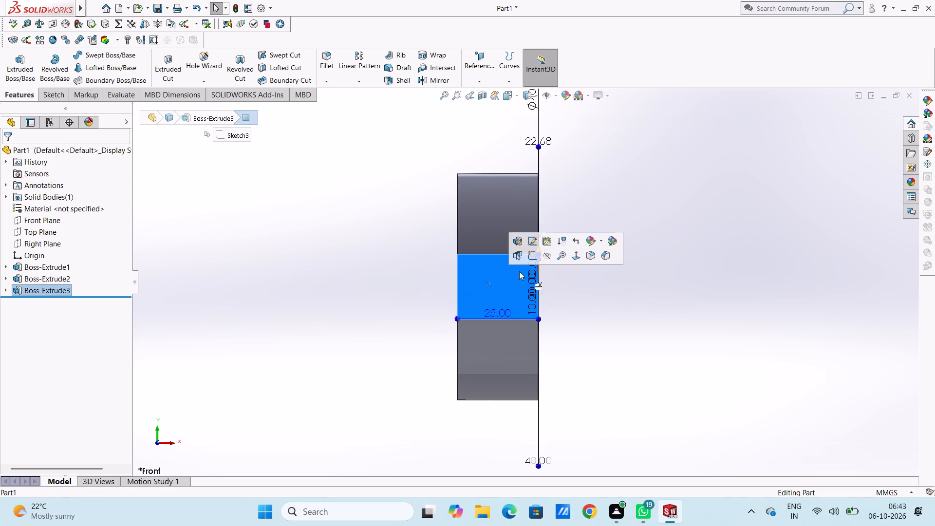
pyautogui.click(530, 259)
pyautogui.click(593, 290)
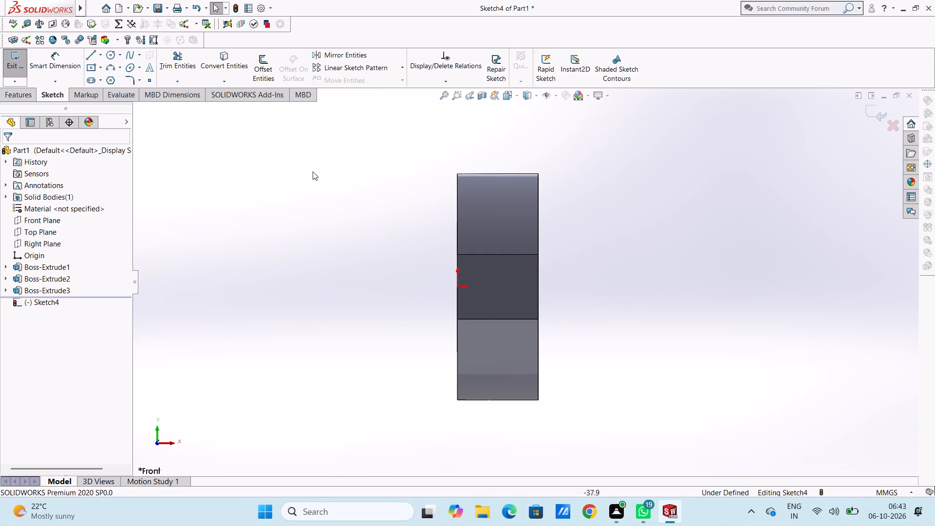
pyautogui.click(107, 53)
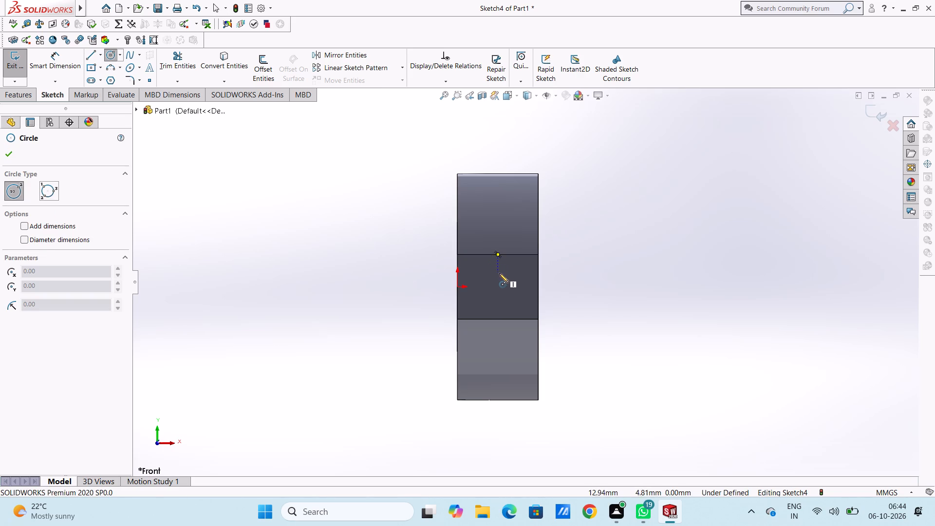
pyautogui.click(501, 289)
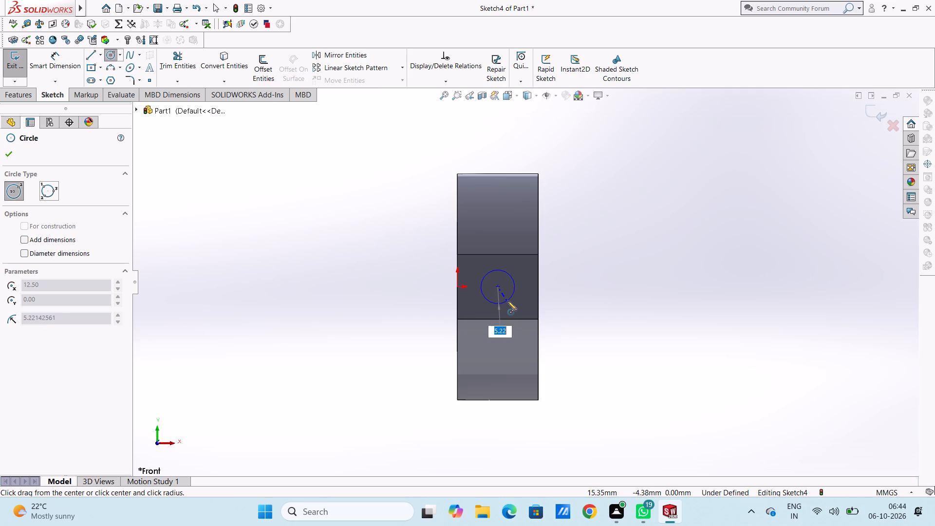
pyautogui.click(507, 301)
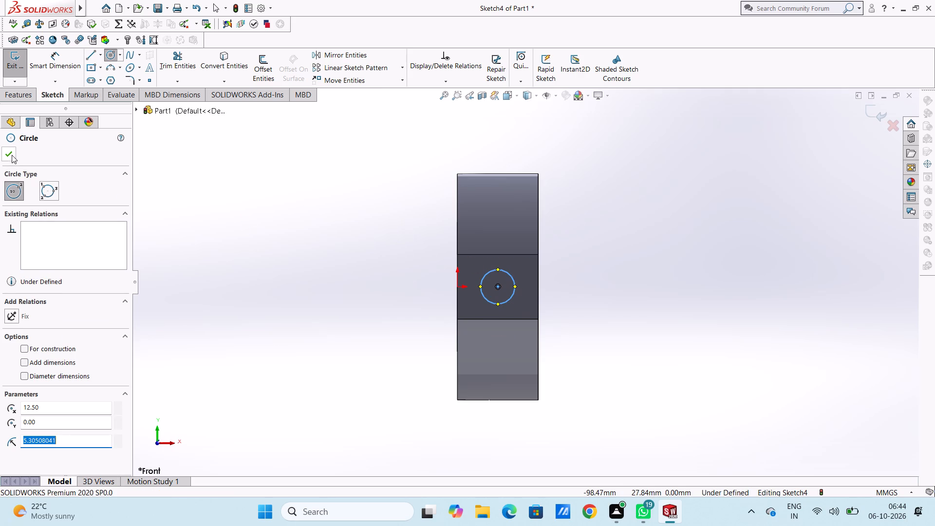
pyautogui.click(12, 155)
# Dimension the circle's diameter as 10 mm, placing the dimension outside the part above the block.
pyautogui.click(71, 70)
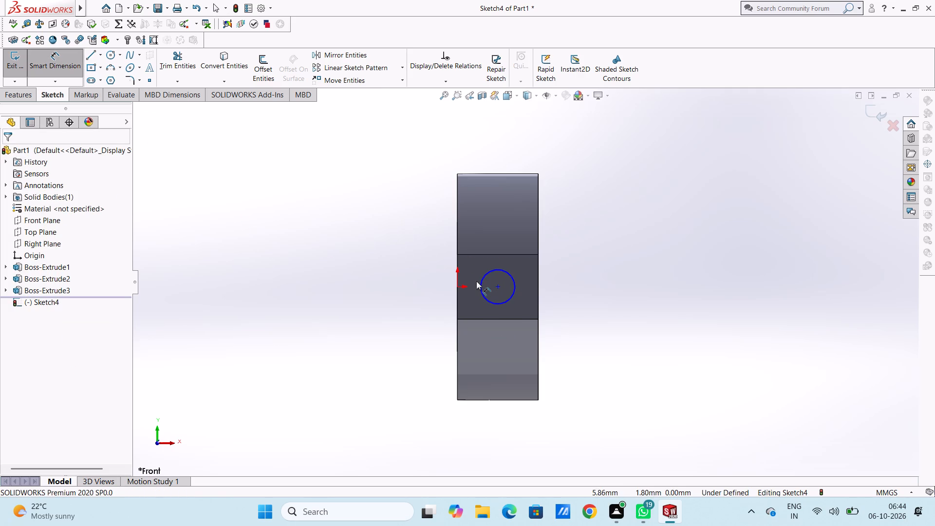
pyautogui.click(479, 282)
pyautogui.click(323, 205)
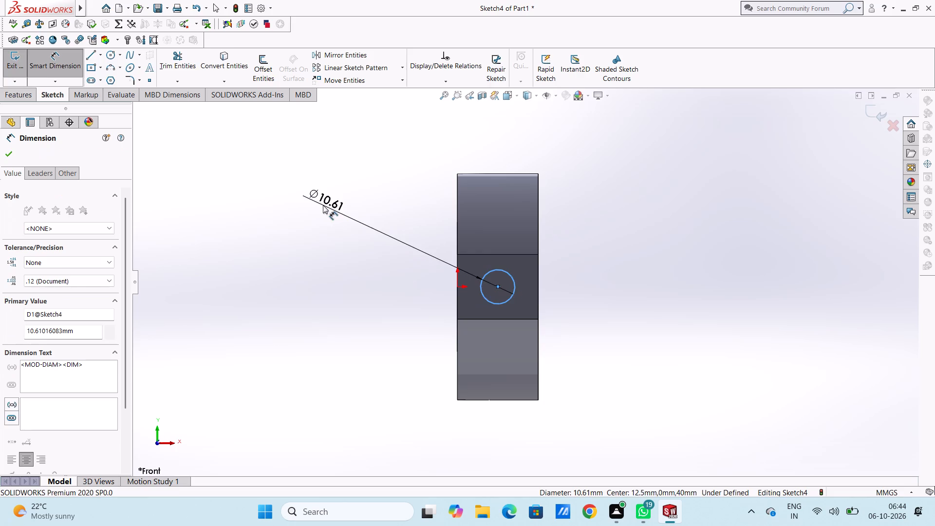
pyautogui.write('10')
pyautogui.press('Return')
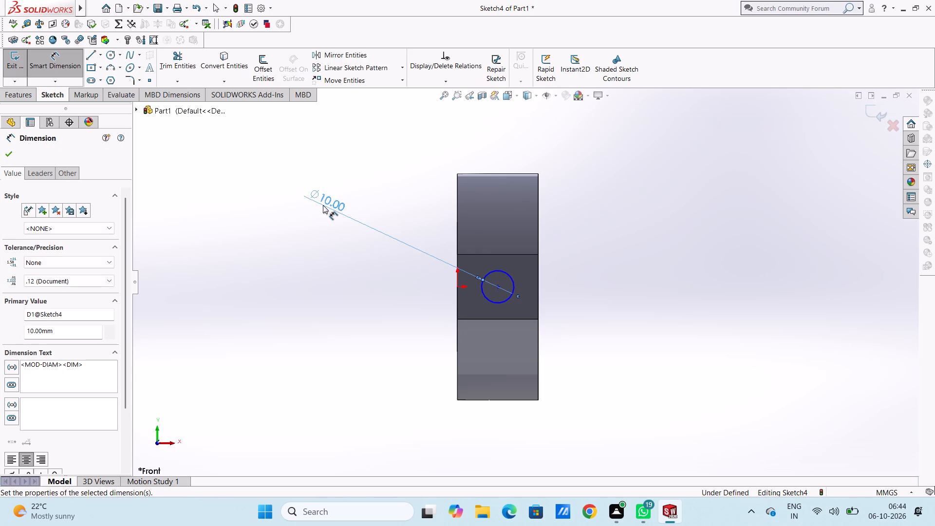
pyautogui.click(356, 295)
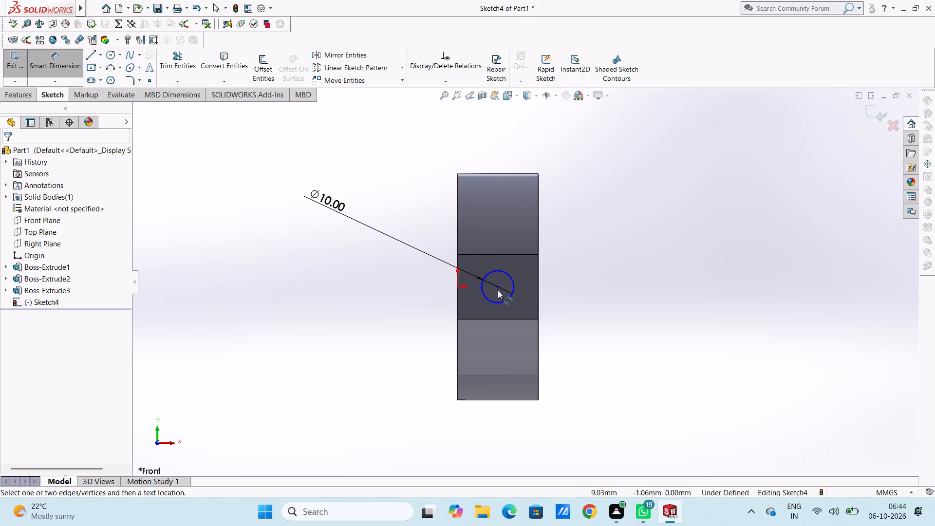
# Dimension the circle's centre from the block face's upper edge and from its vertical edge on the link's flat side.
pyautogui.click(498, 287)
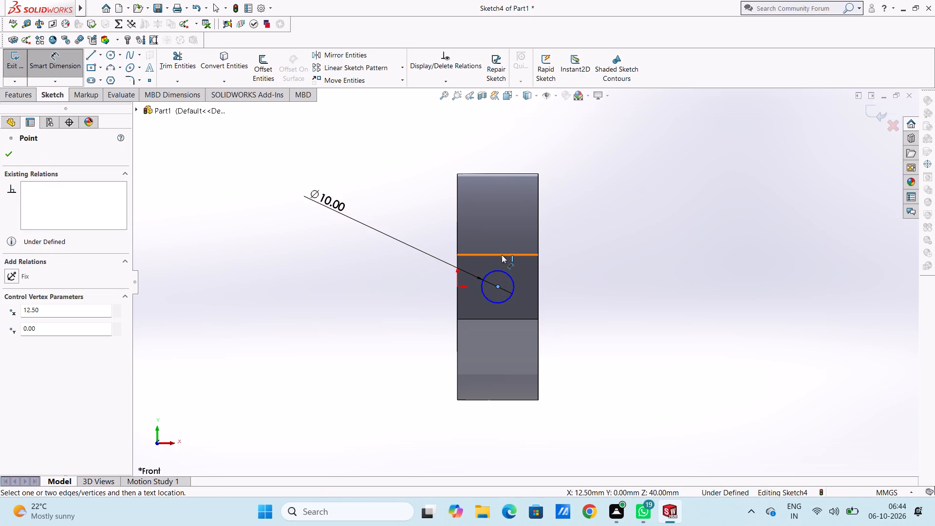
pyautogui.click(502, 255)
pyautogui.click(746, 275)
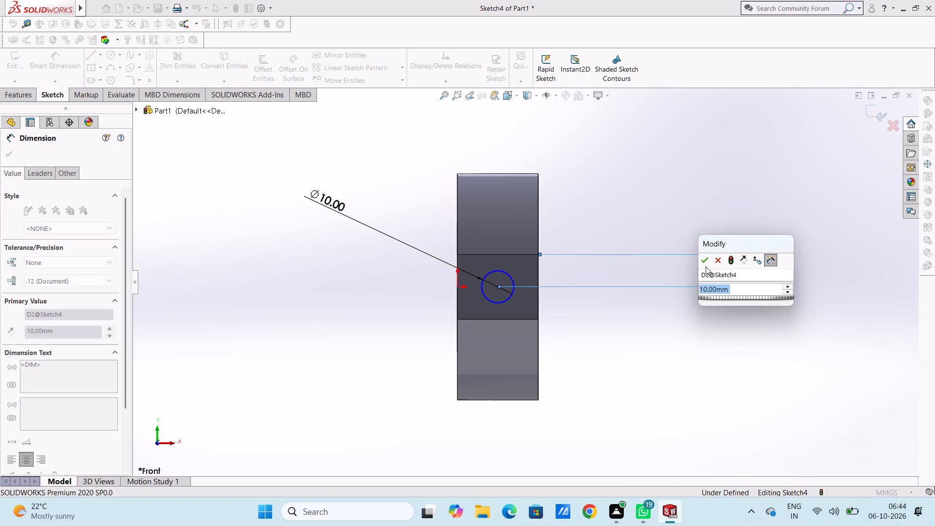
pyautogui.click(703, 262)
pyautogui.click(666, 268)
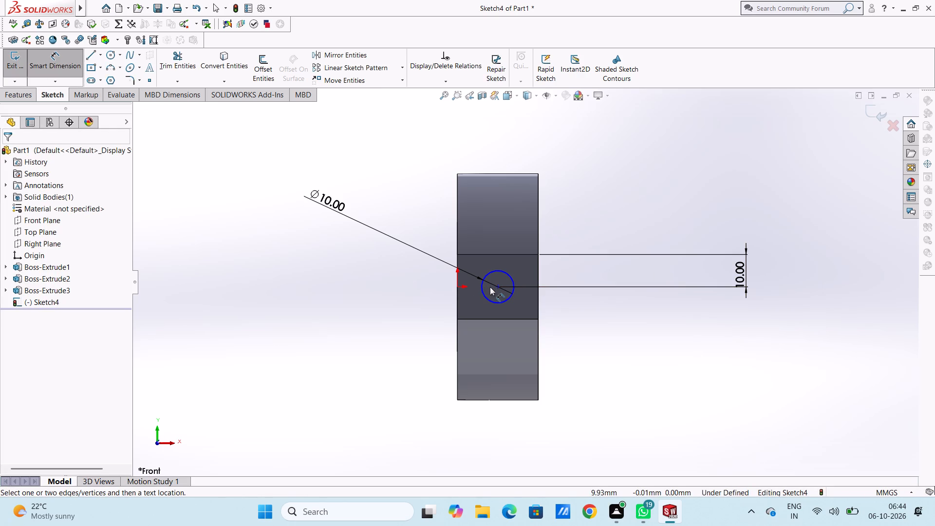
pyautogui.click(497, 287)
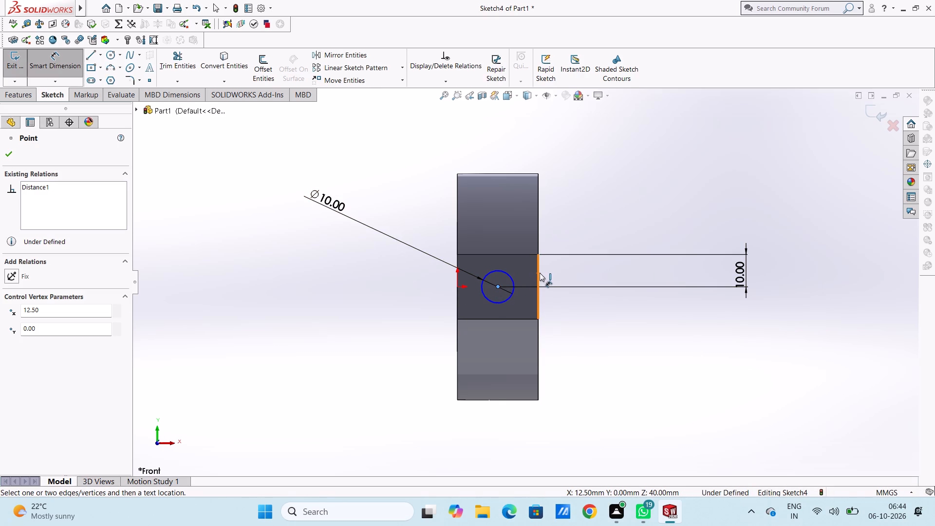
pyautogui.click(540, 273)
pyautogui.click(531, 432)
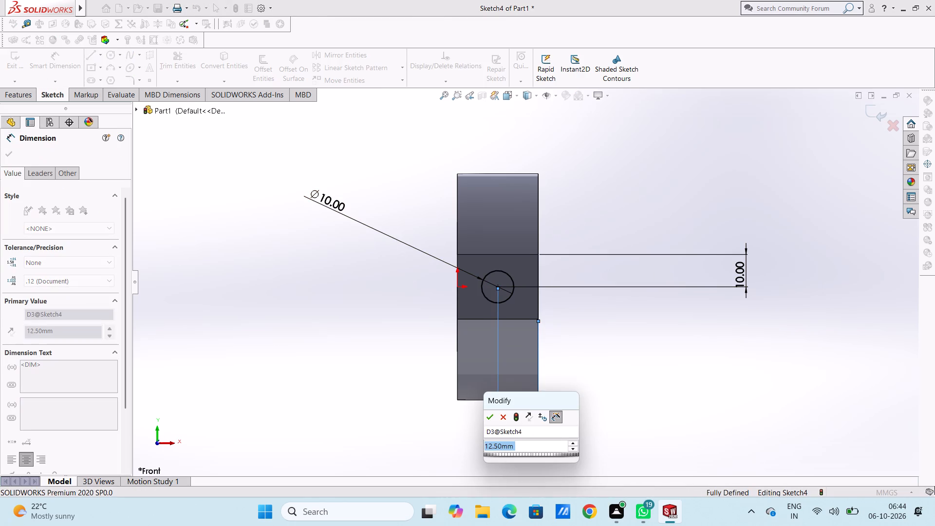
pyautogui.click(488, 412)
pyautogui.click(392, 409)
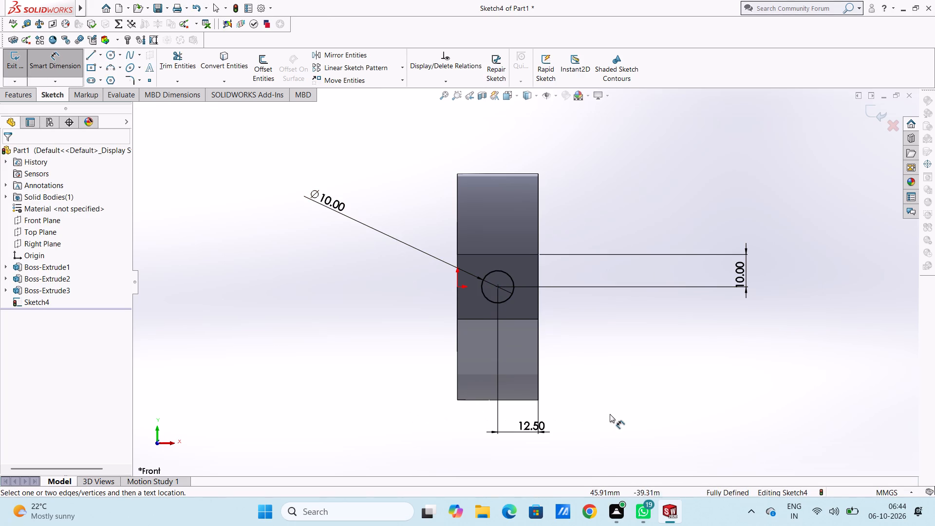
# Cut the circle 30 mm deep as a blind extruded cut through the block into the larger ring.
pyautogui.scroll(1, 610, 414)
pyautogui.moveTo(682, 403); pyautogui.dragTo(679, 405, button='middle')
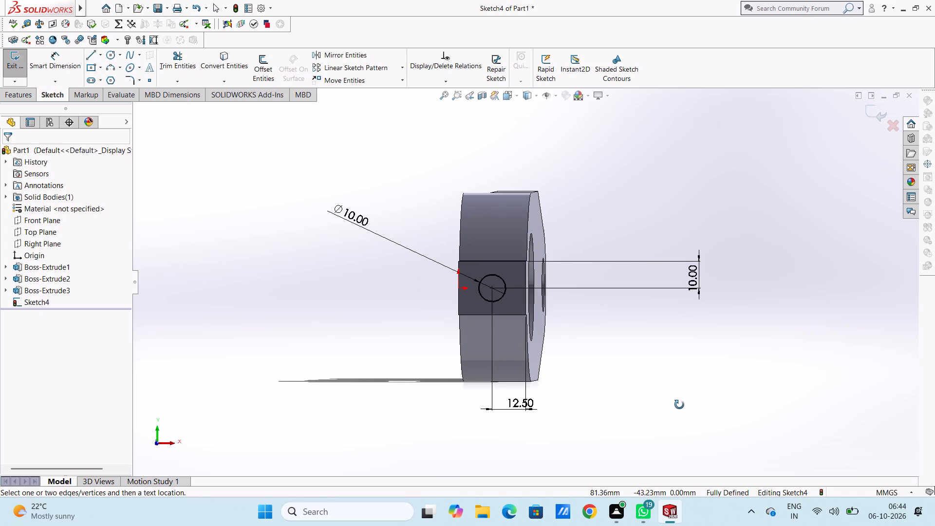
pyautogui.moveTo(679, 405); pyautogui.dragTo(667, 410, button='middle')
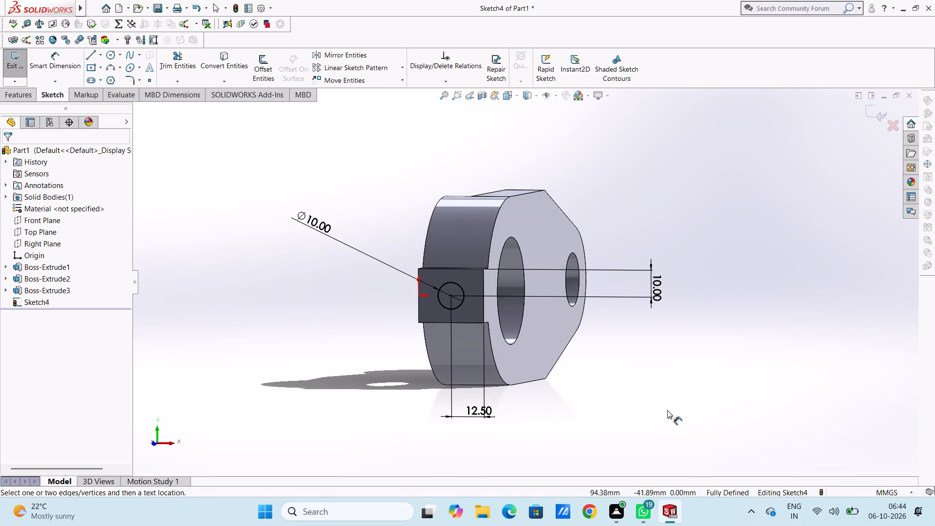
pyautogui.moveTo(657, 344); pyautogui.dragTo(620, 397, button='middle')
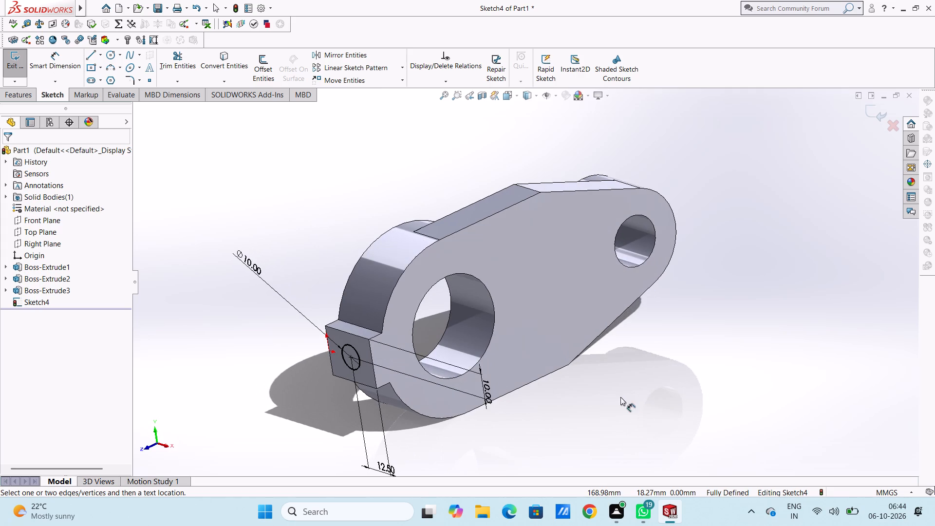
pyautogui.scroll(1, 620, 397)
pyautogui.click(69, 64)
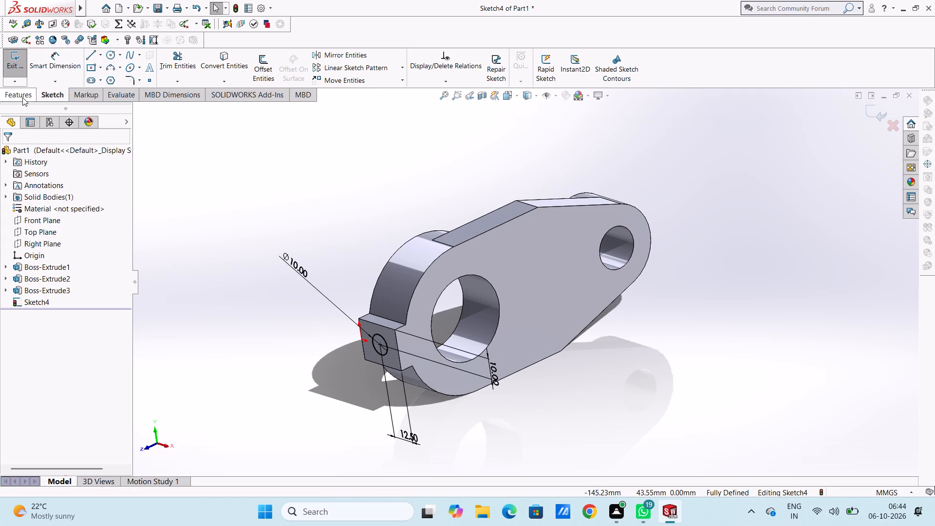
pyautogui.click(22, 97)
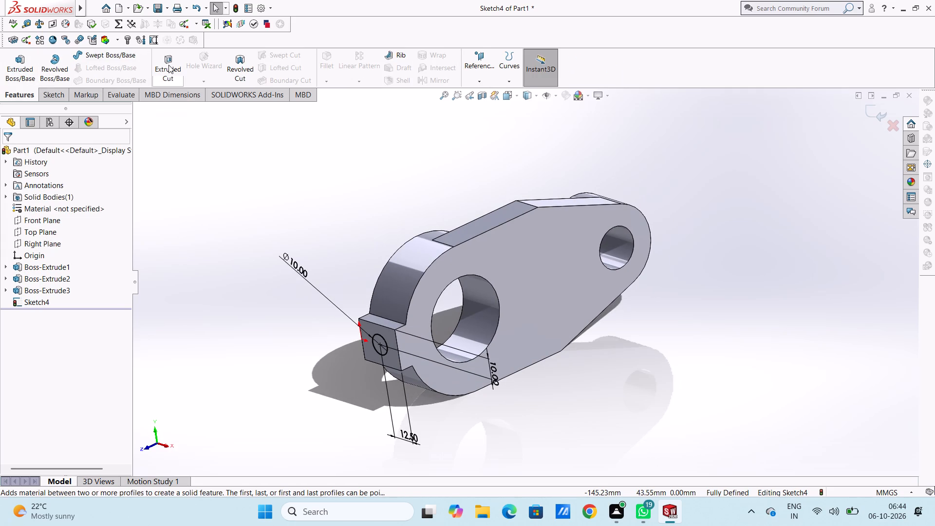
pyautogui.click(169, 65)
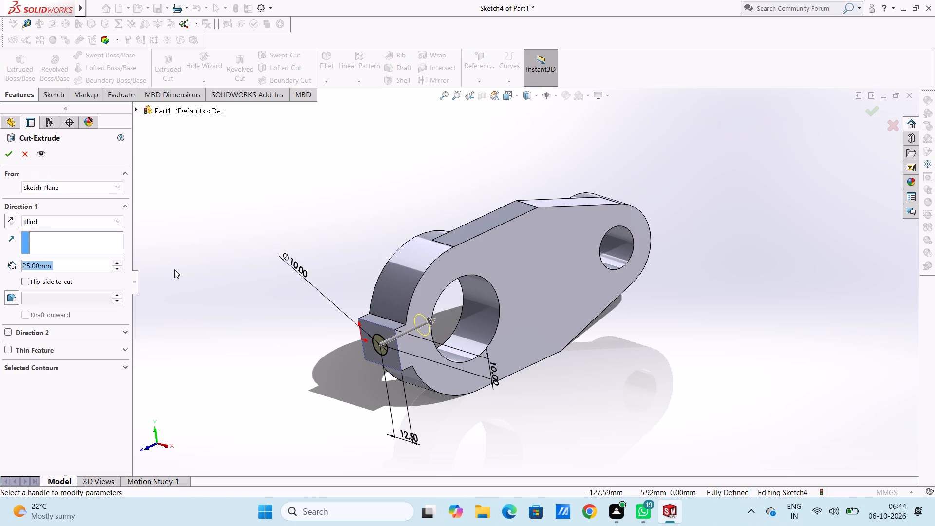
pyautogui.write('30')
pyautogui.press('Return')
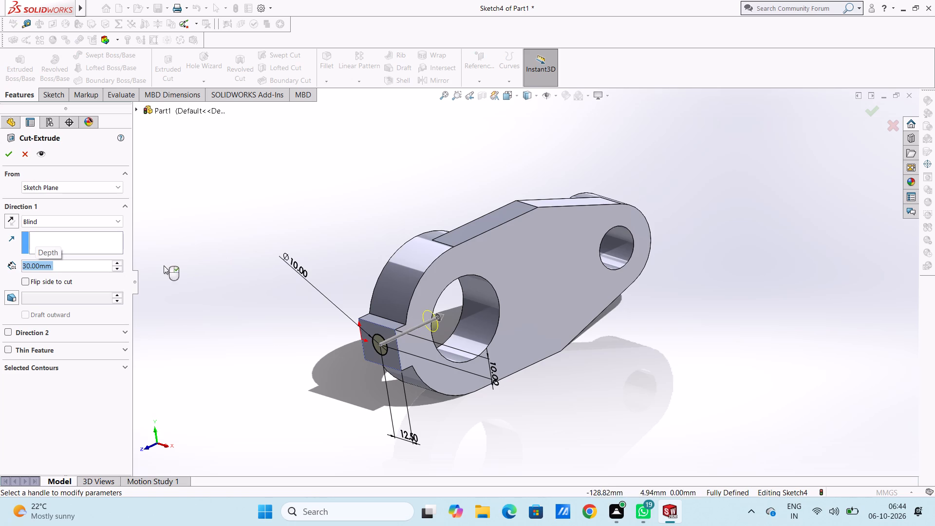
pyautogui.click(9, 158)
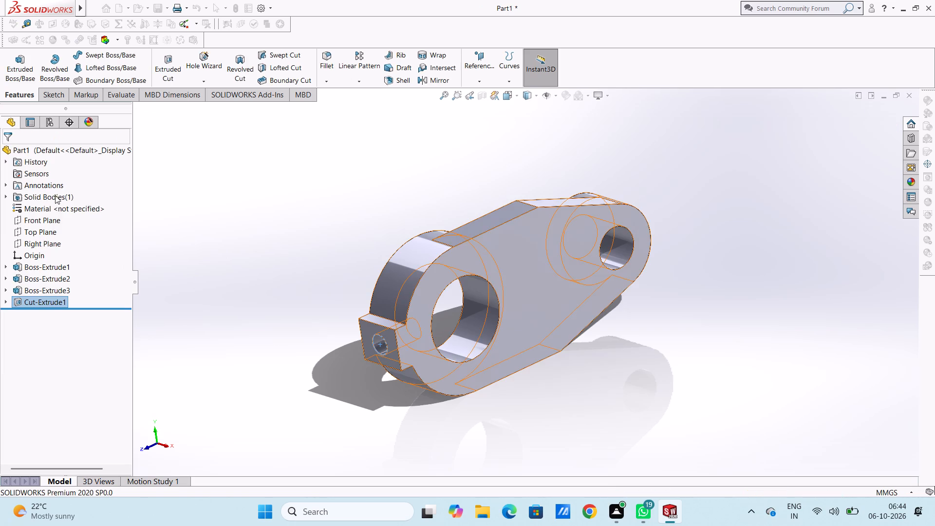
pyautogui.click(222, 216)
# Examine the part and the new block hole from several angles.
pyautogui.moveTo(228, 257); pyautogui.dragTo(285, 237, button='middle')
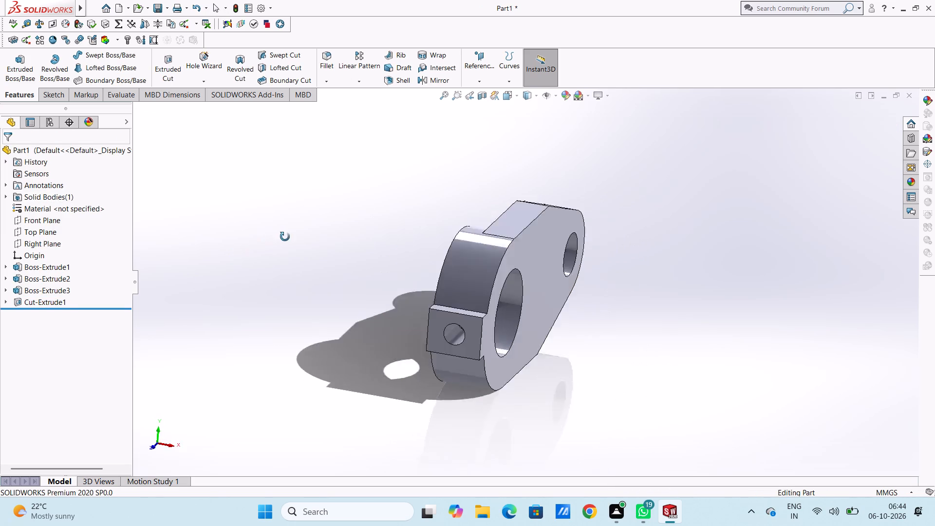
pyautogui.moveTo(285, 237); pyautogui.dragTo(295, 199, button='middle')
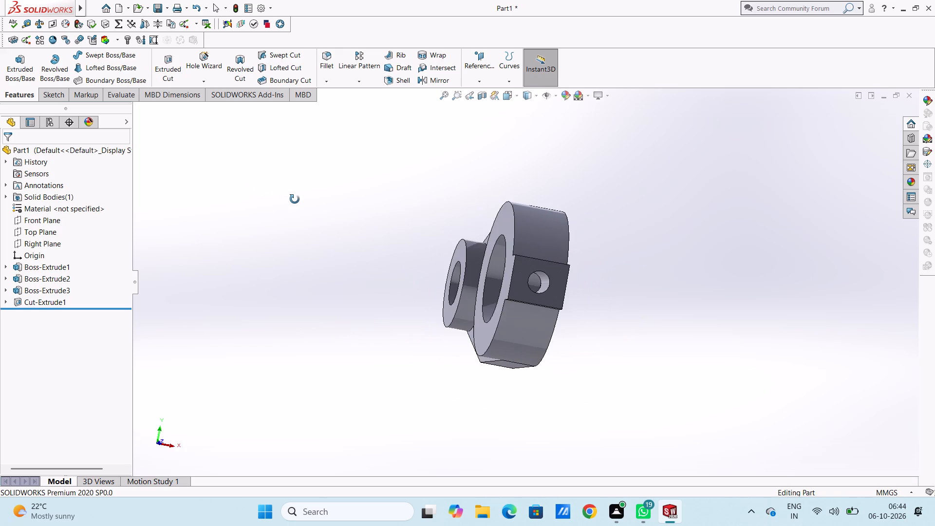
pyautogui.moveTo(295, 199); pyautogui.dragTo(214, 280, button='middle')
pyautogui.scroll(-1, 214, 280)
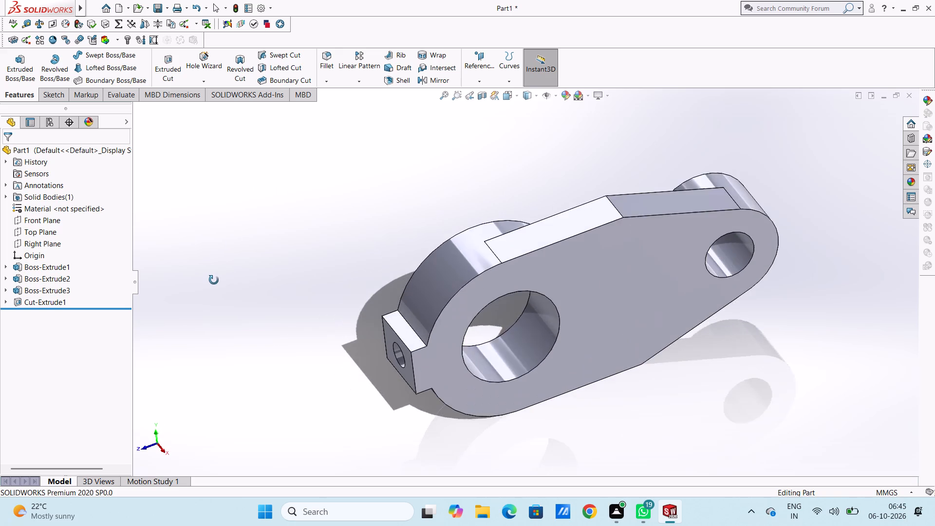
pyautogui.moveTo(214, 280); pyautogui.dragTo(216, 244, button='middle')
pyautogui.scroll(3, 256, 268)
pyautogui.moveTo(370, 276); pyautogui.dragTo(388, 255, button='middle')
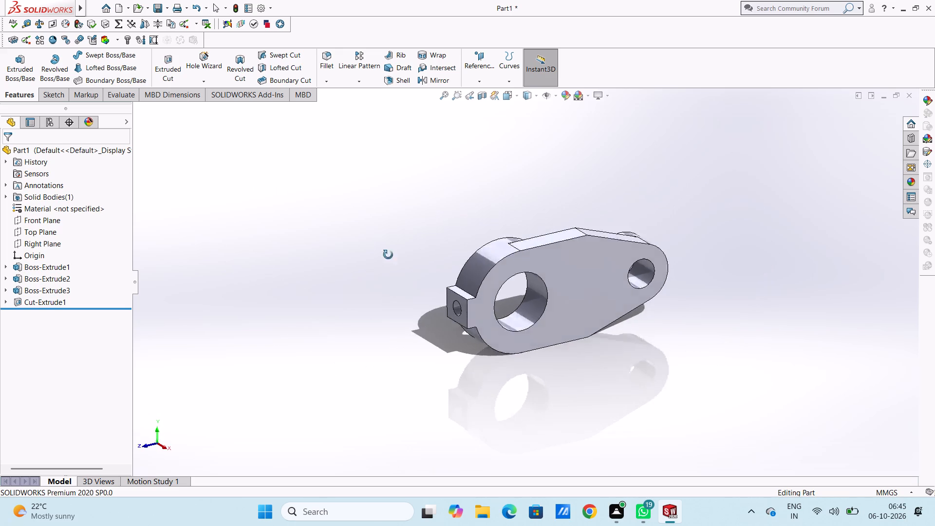
pyautogui.moveTo(388, 255); pyautogui.dragTo(349, 290, button='middle')
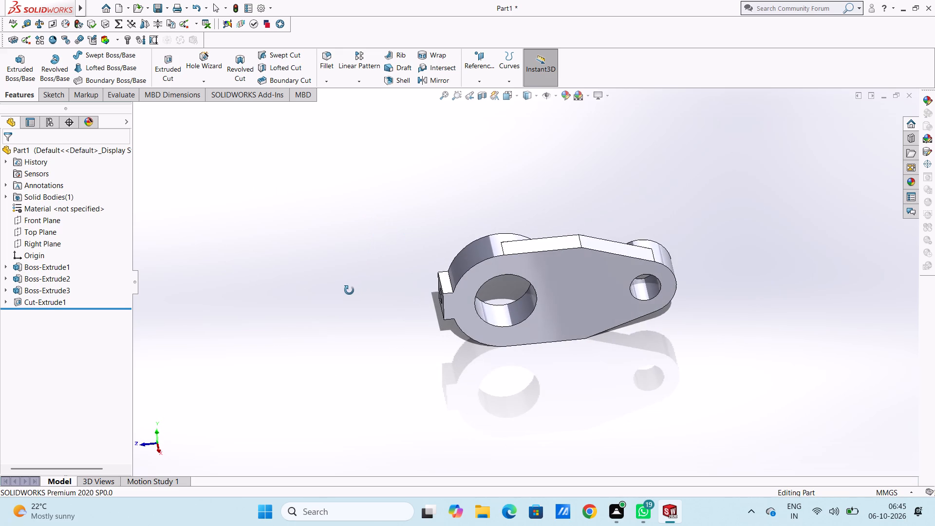
pyautogui.moveTo(349, 290); pyautogui.dragTo(414, 305, button='middle')
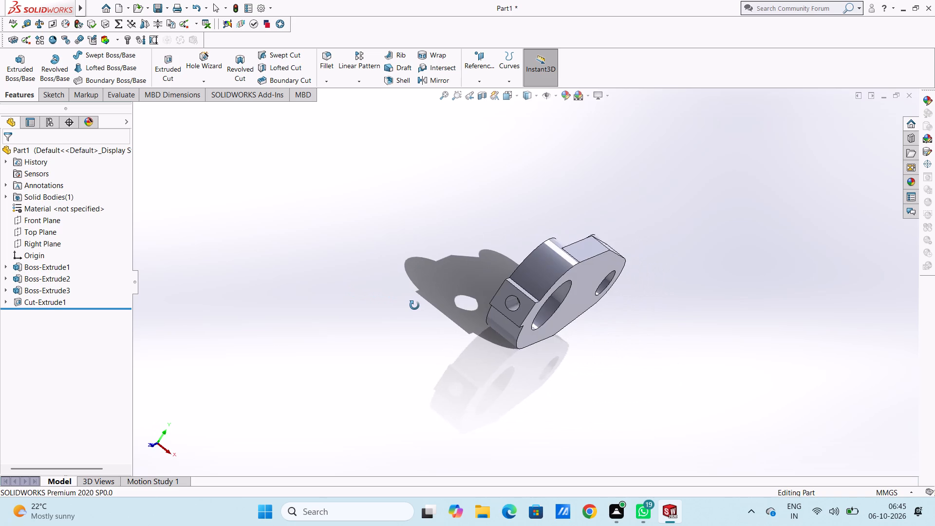
pyautogui.moveTo(414, 305); pyautogui.dragTo(389, 309, button='middle')
pyautogui.moveTo(362, 309); pyautogui.dragTo(358, 235, button='middle')
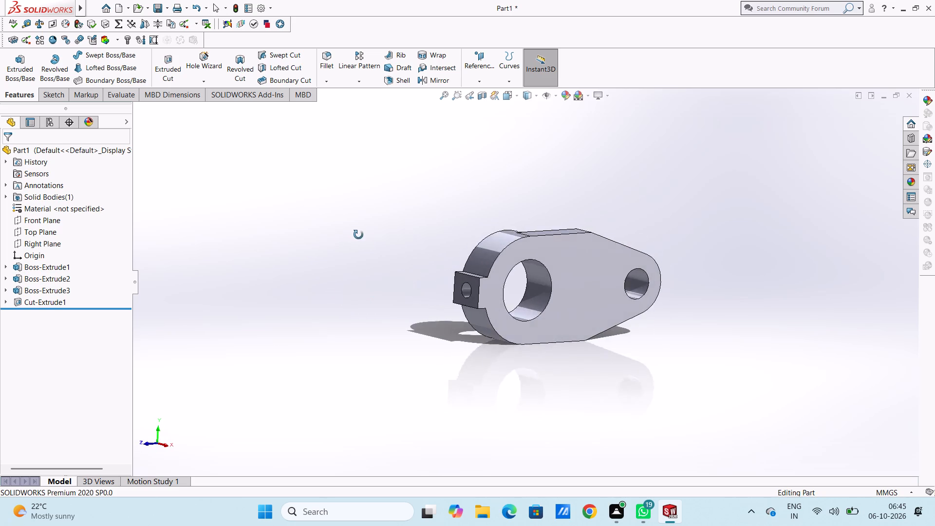
pyautogui.moveTo(358, 235); pyautogui.dragTo(351, 250, button='middle')
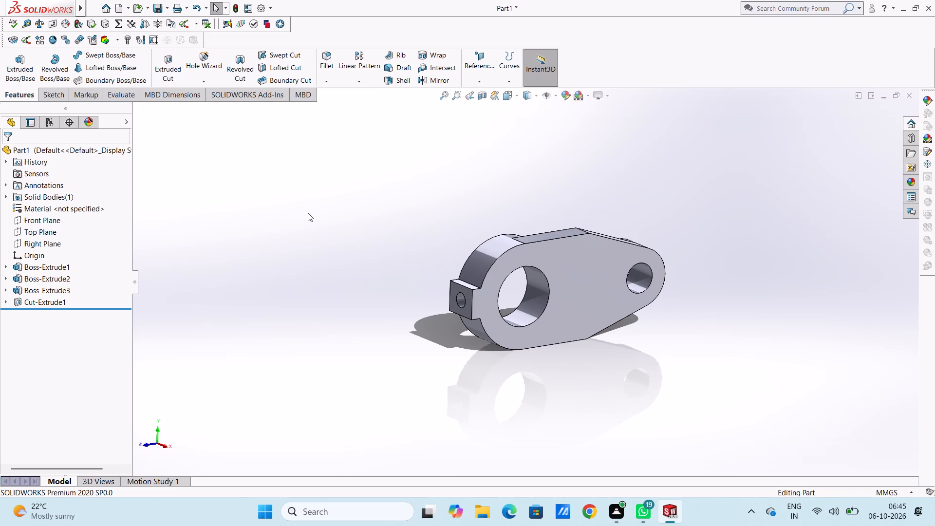
# Start a sketch on the link's flat side and draw two origin-centred circles matching the larger ring, with radii of 35 and 20 mm.
pyautogui.hotkey('ctrl', '4')
pyautogui.scroll(3, 308, 213)
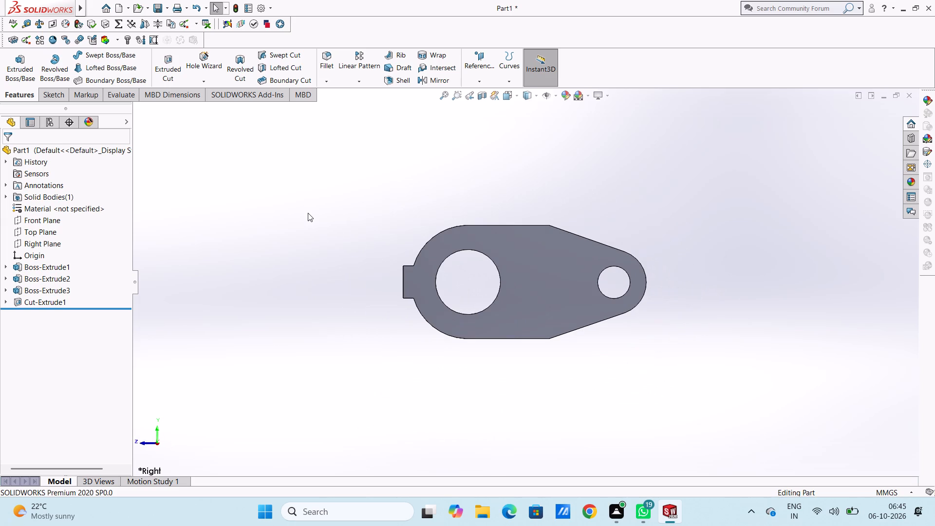
pyautogui.click(527, 249)
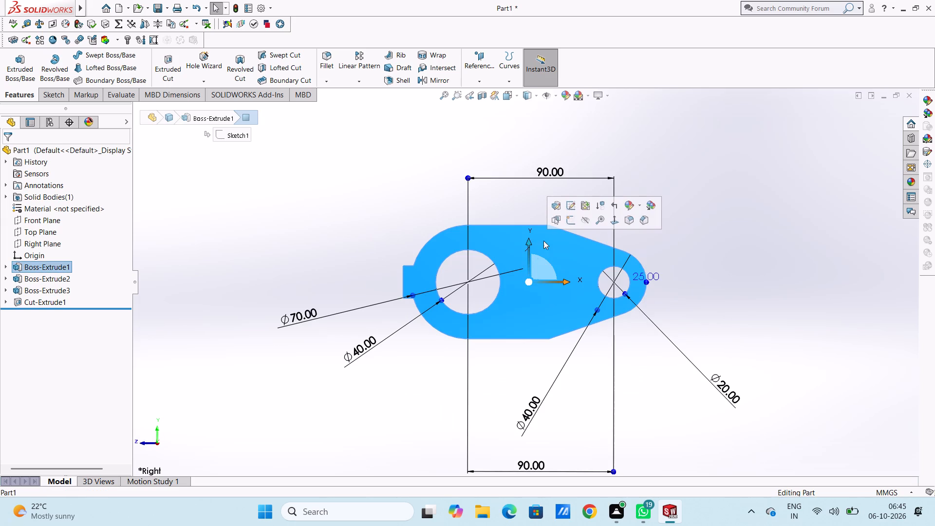
pyautogui.click(569, 221)
pyautogui.click(449, 185)
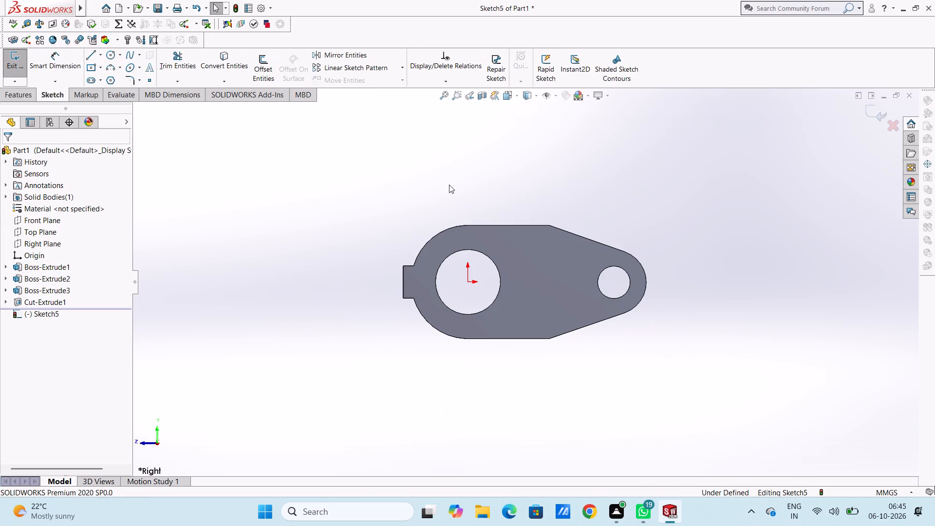
pyautogui.click(111, 55)
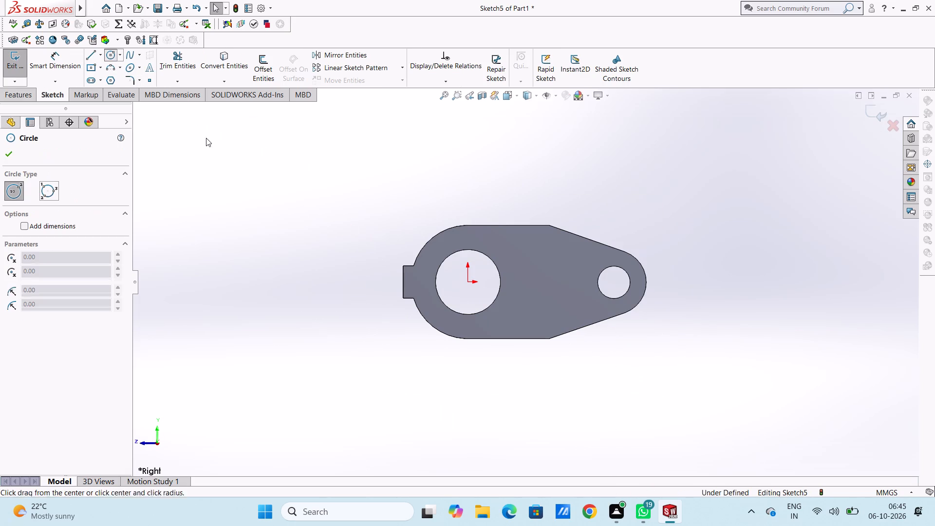
pyautogui.click(466, 282)
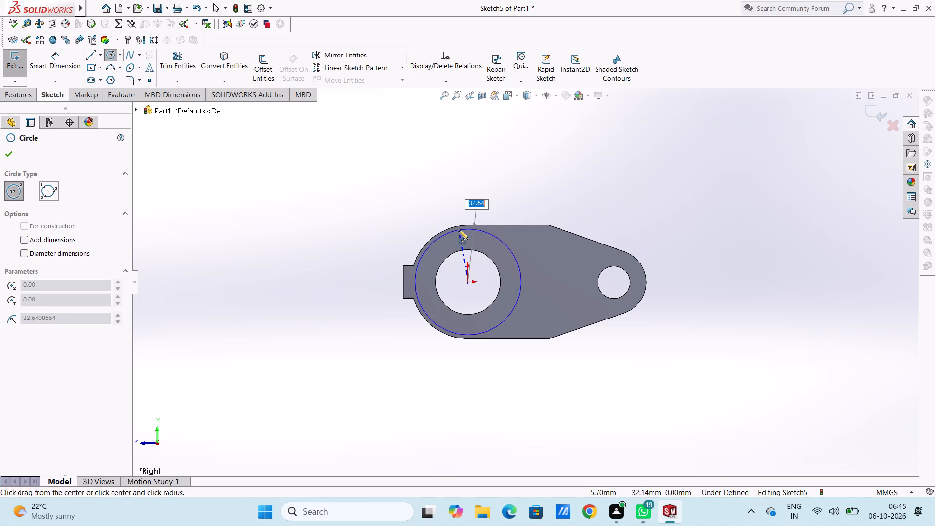
pyautogui.click(456, 227)
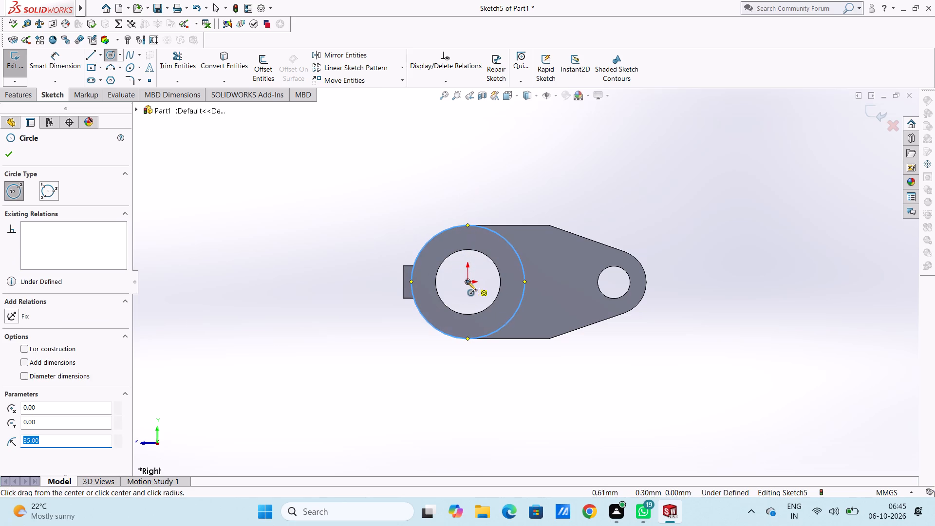
pyautogui.click(467, 282)
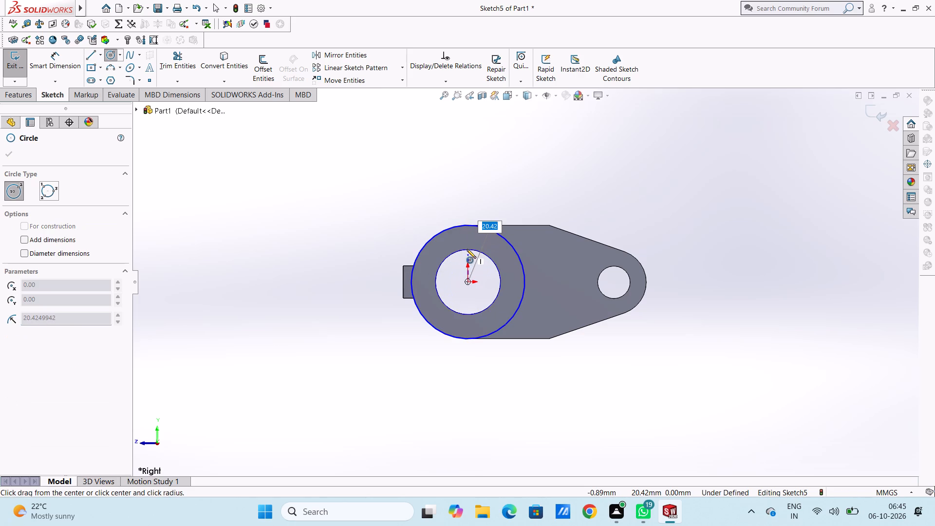
pyautogui.click(481, 253)
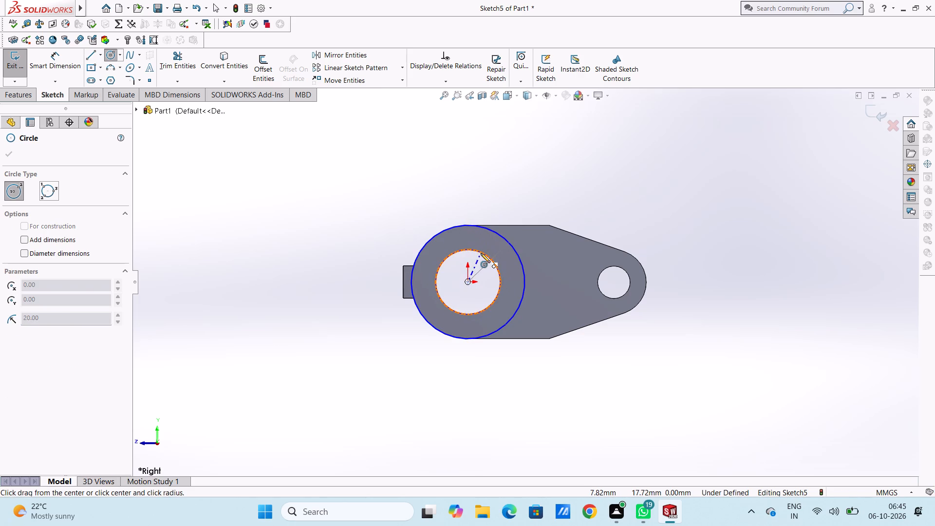
pyautogui.click(10, 153)
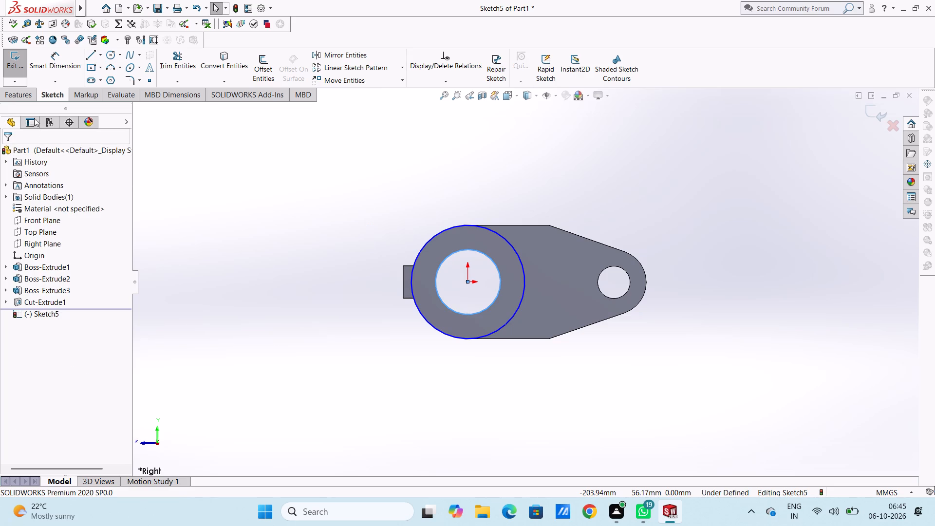
# Dimension the diameters of the outer and inner circles, placing both dimensions outside the part above the link's small end.
pyautogui.click(64, 67)
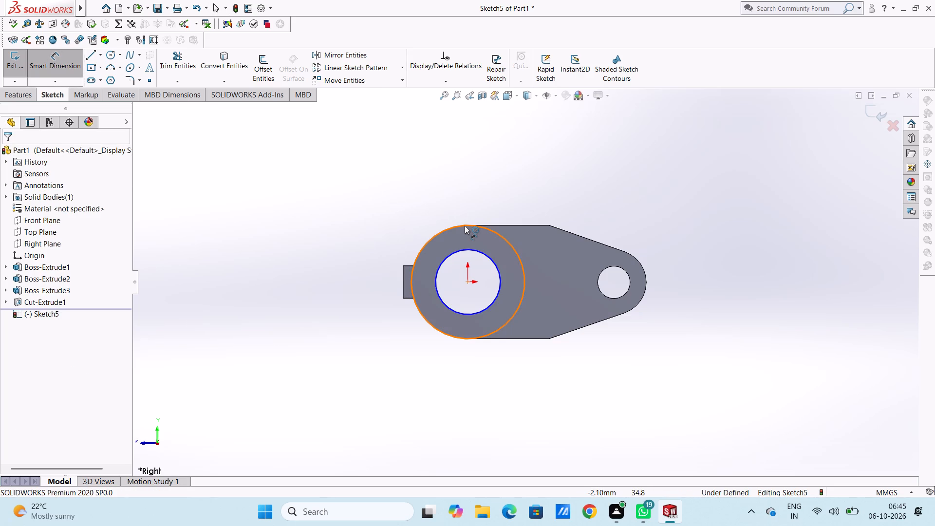
pyautogui.click(465, 225)
pyautogui.click(728, 192)
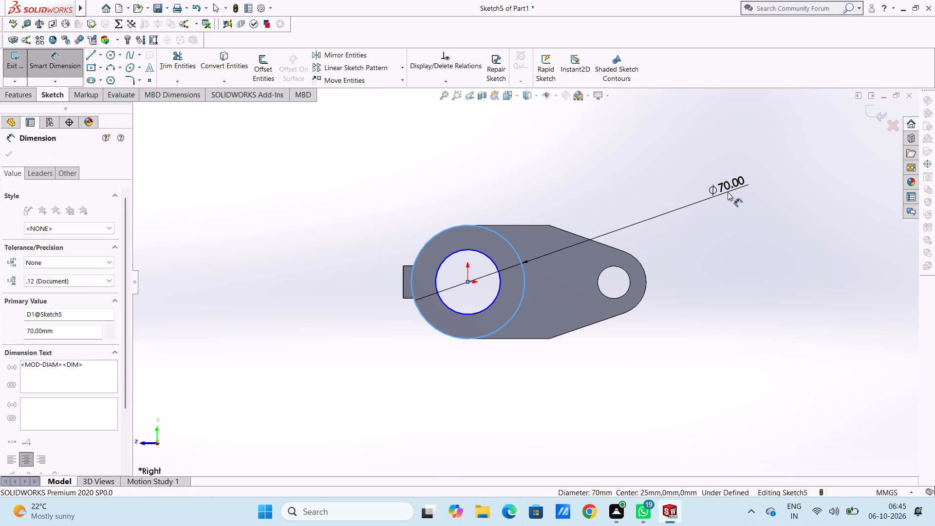
pyautogui.click(682, 176)
pyautogui.click(613, 160)
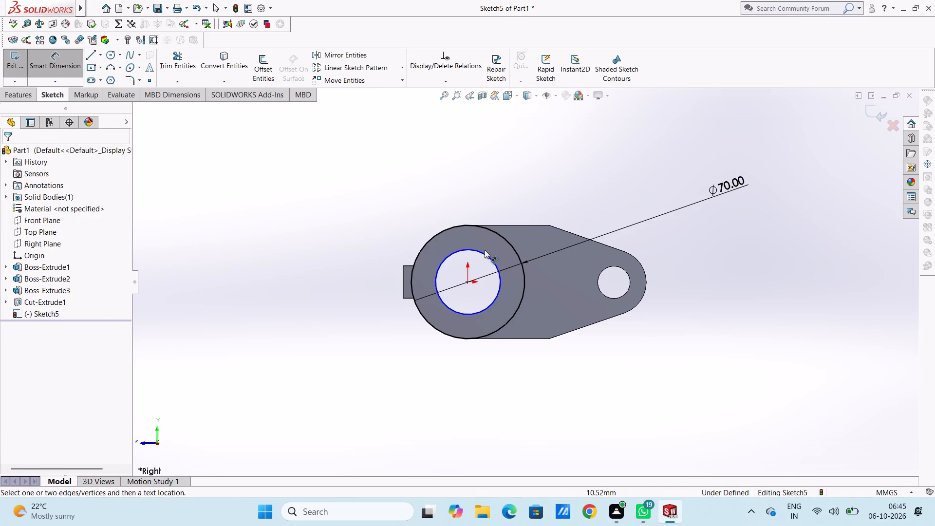
pyautogui.click(485, 252)
pyautogui.click(694, 160)
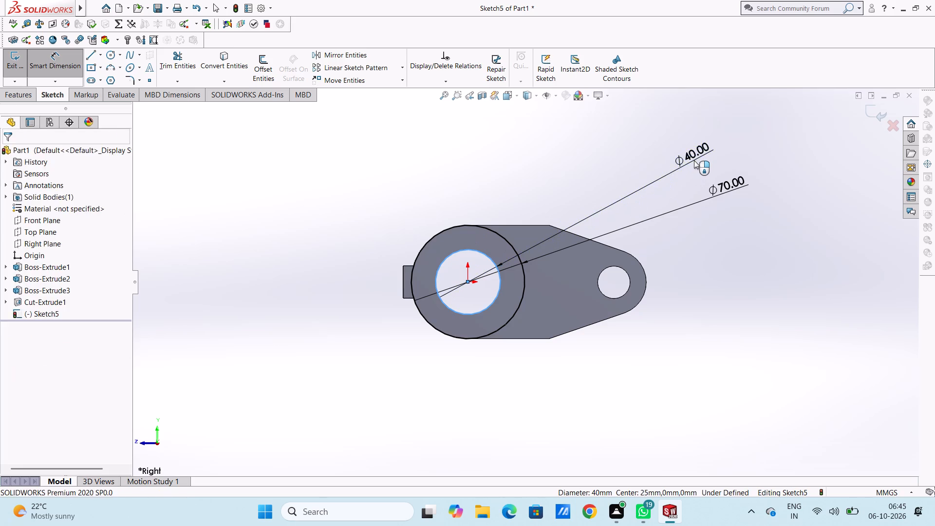
pyautogui.click(650, 142)
pyautogui.click(625, 162)
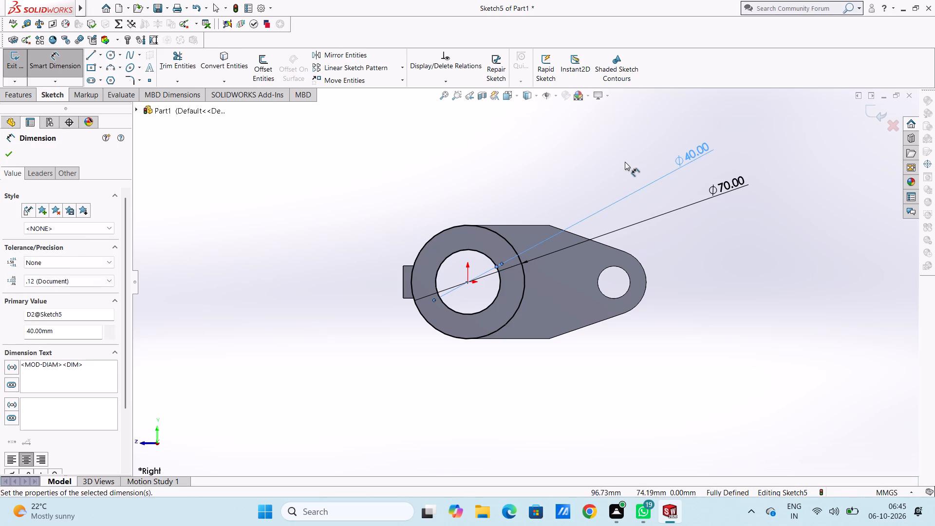
pyautogui.scroll(-2, 495, 270)
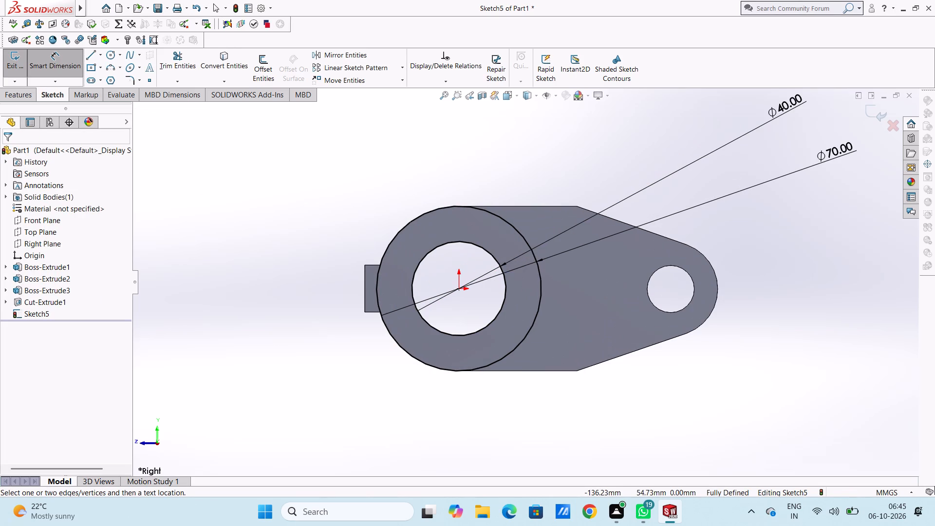
pyautogui.click(75, 64)
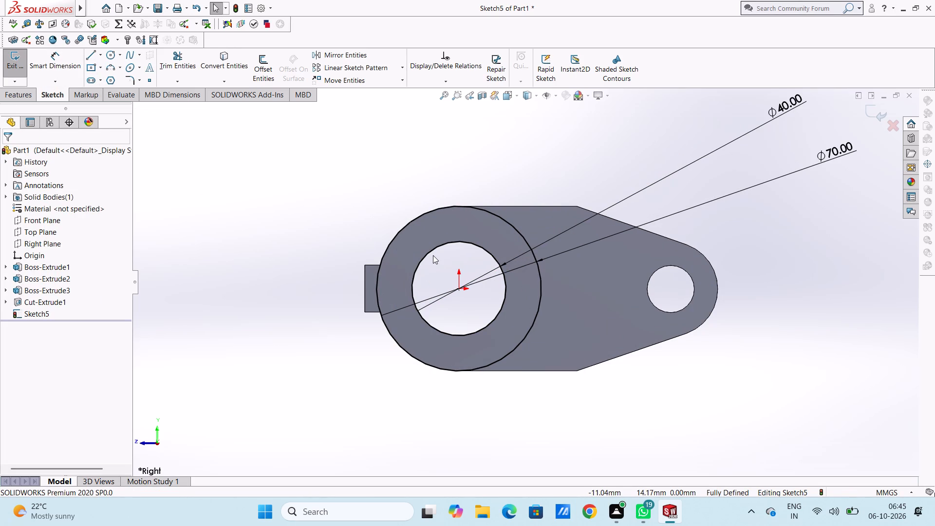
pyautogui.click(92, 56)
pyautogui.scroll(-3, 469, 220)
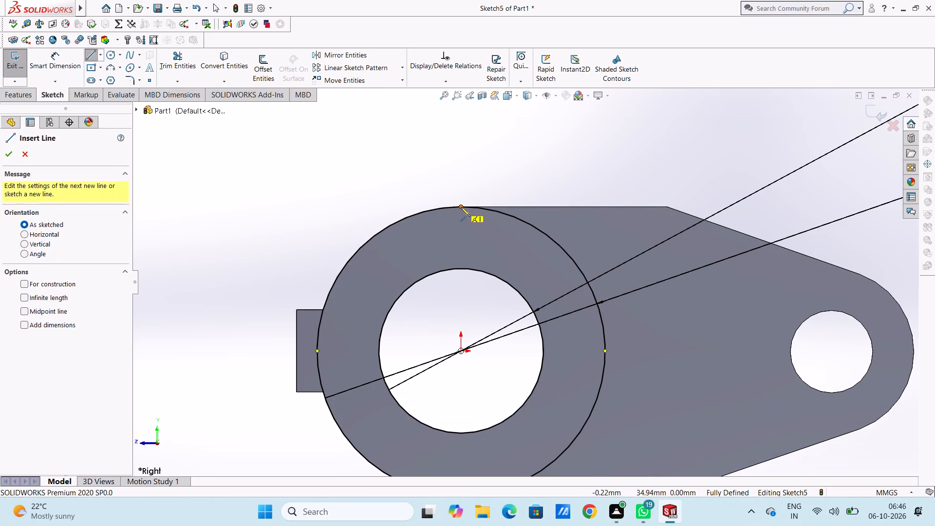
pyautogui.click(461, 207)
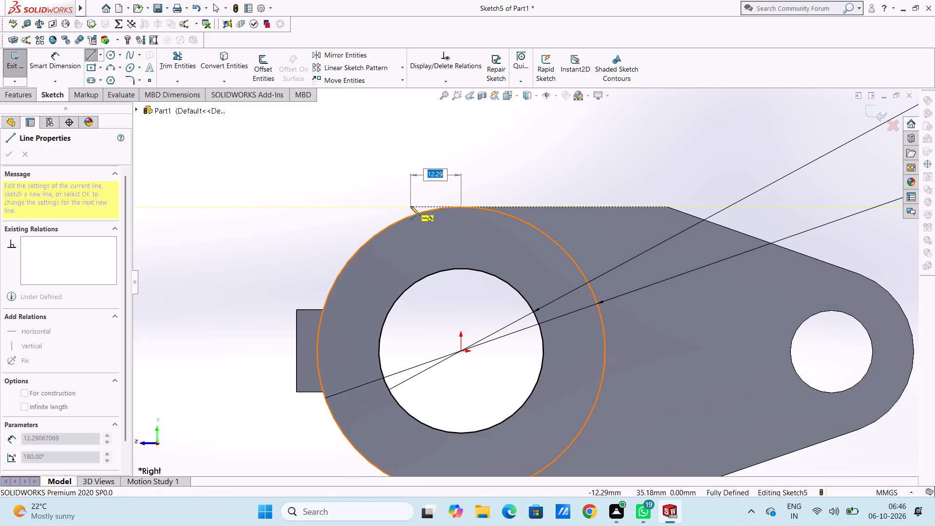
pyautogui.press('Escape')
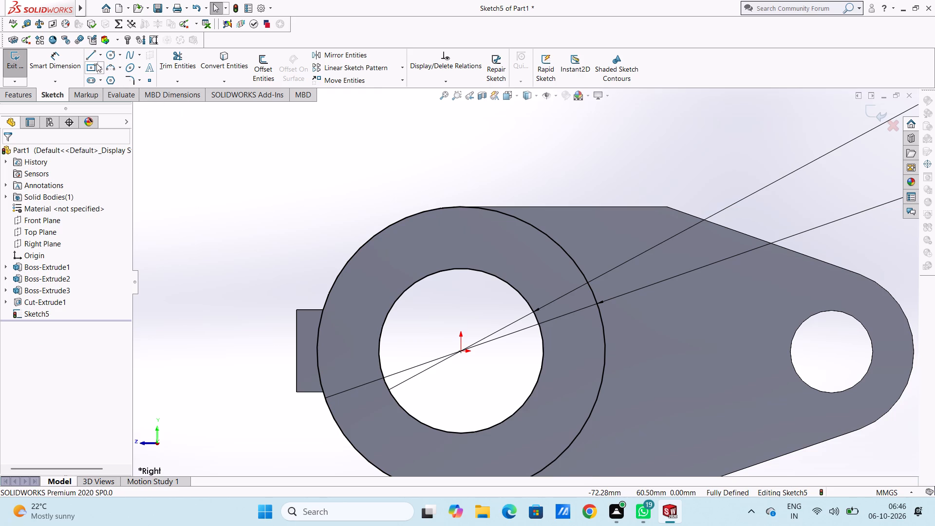
# Sketch a line chain from the ring's centre: 20 mm up, 12 mm towards the block, about 18 mm up, 12 mm back, down to the outer circle.
pyautogui.click(93, 56)
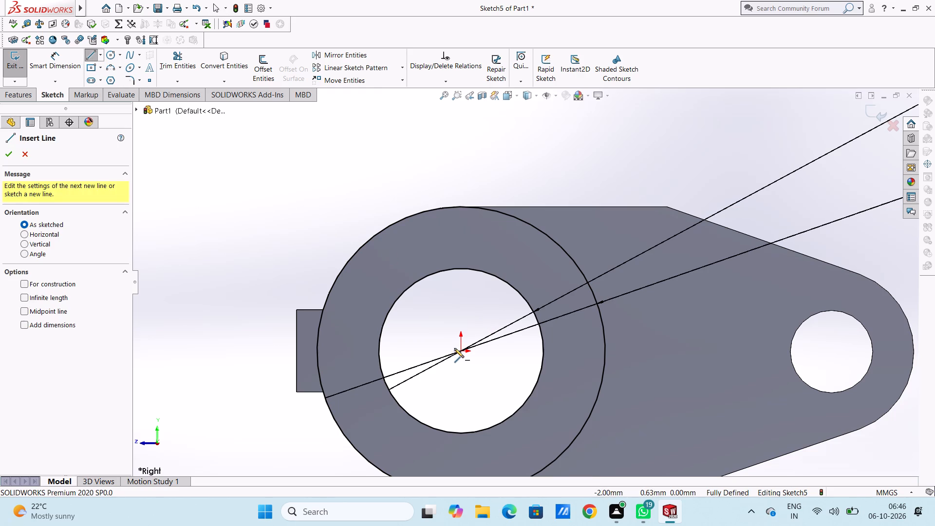
pyautogui.click(460, 351)
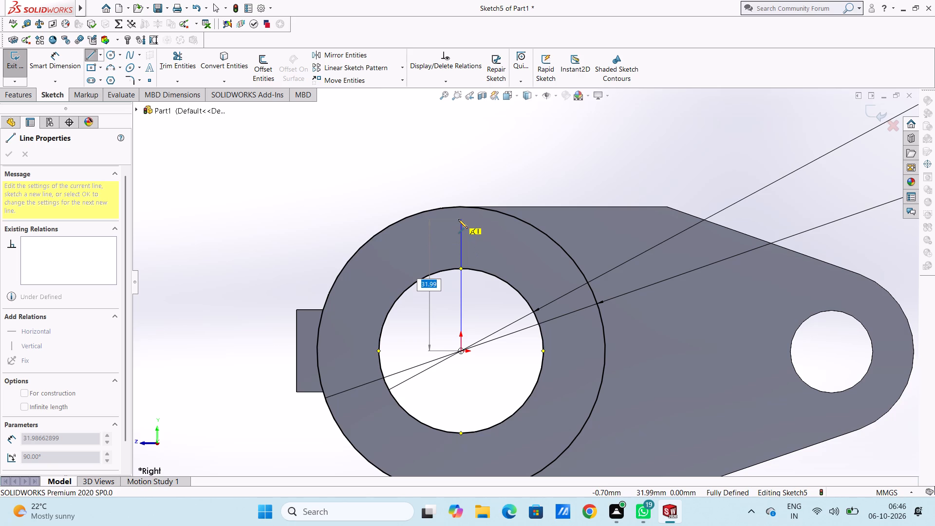
pyautogui.click(461, 268)
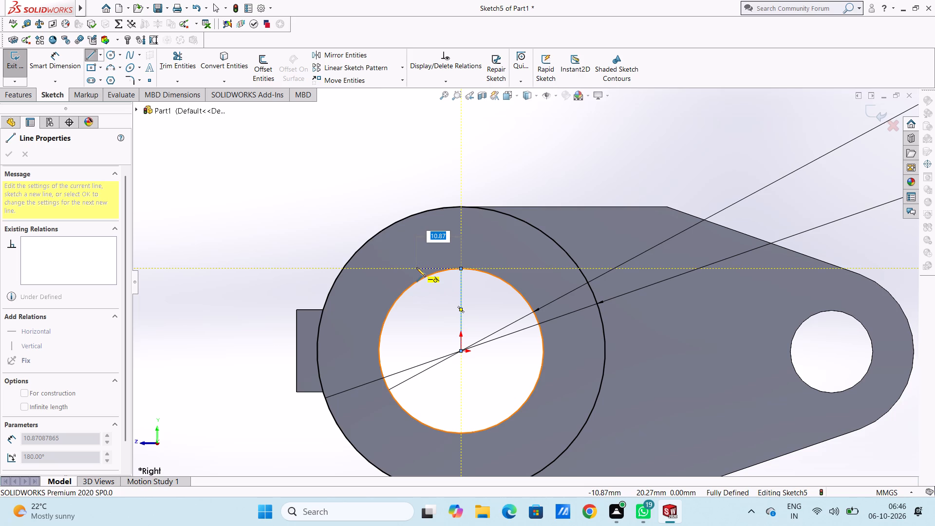
pyautogui.write('12')
pyautogui.press('Return')
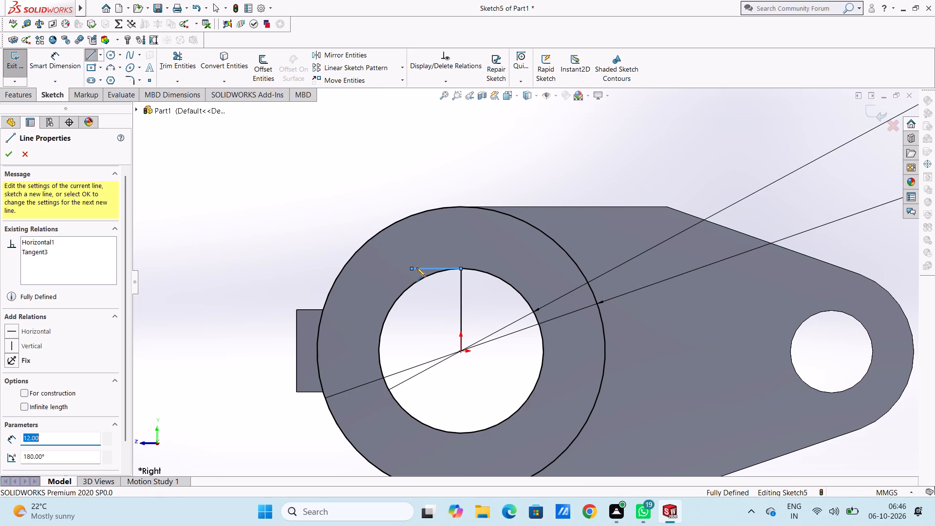
pyautogui.click(412, 194)
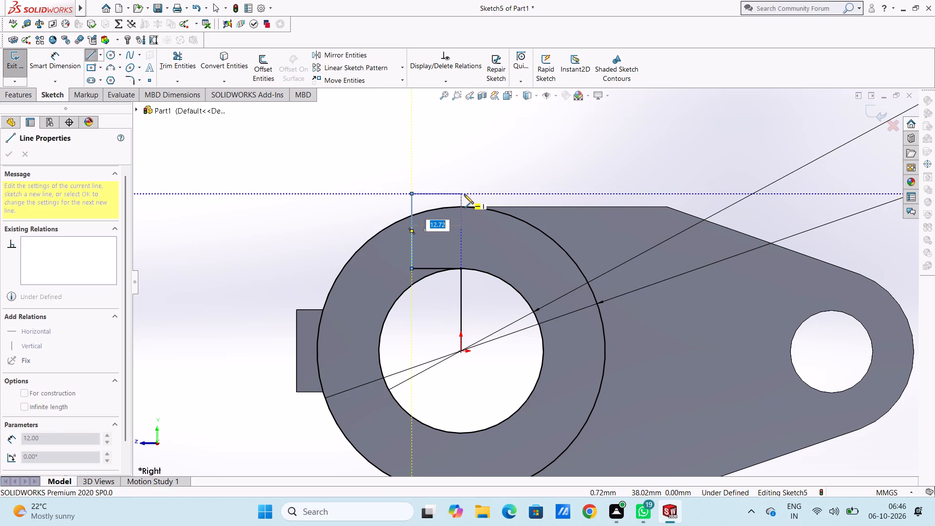
pyautogui.click(463, 194)
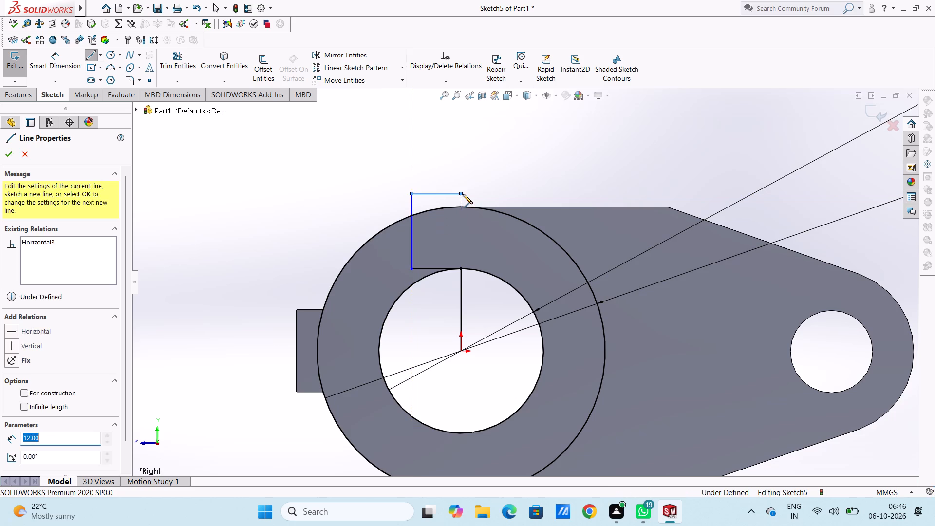
pyautogui.click(463, 206)
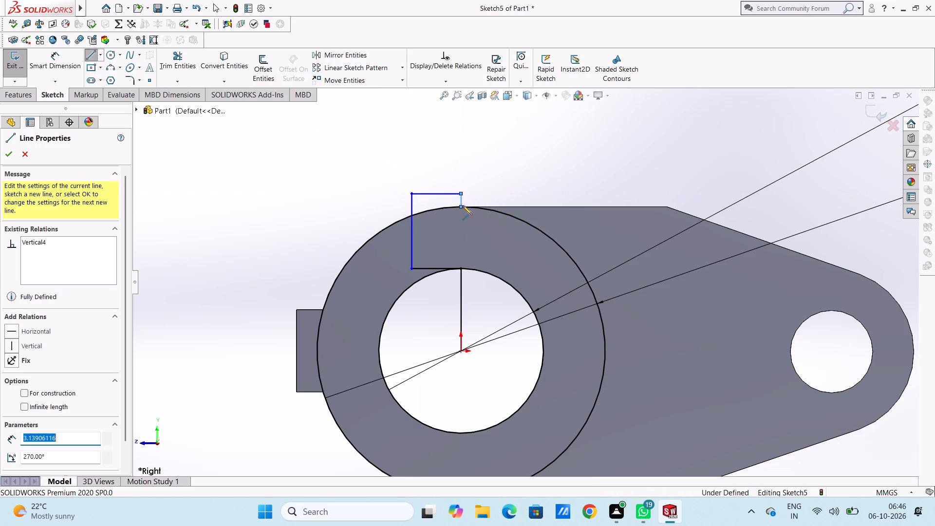
pyautogui.press('Escape')
pyautogui.press('Escape')
pyautogui.press('Escape')
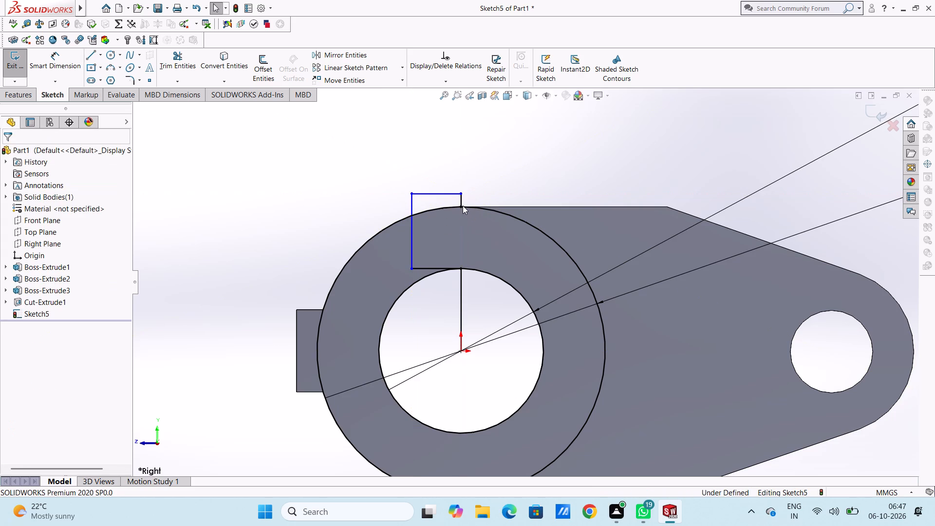
# Trim away the three line pieces that lie outside the outer circle above the larger ring.
pyautogui.click(177, 51)
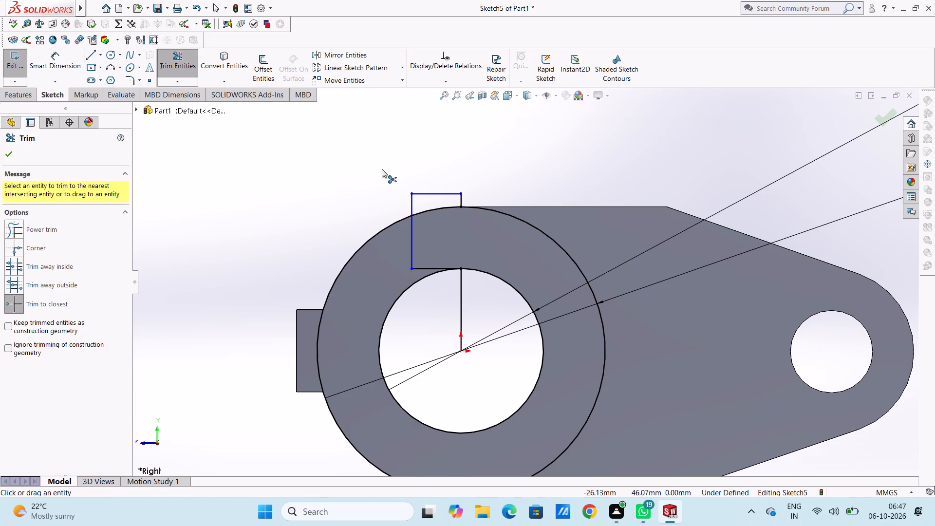
pyautogui.click(411, 199)
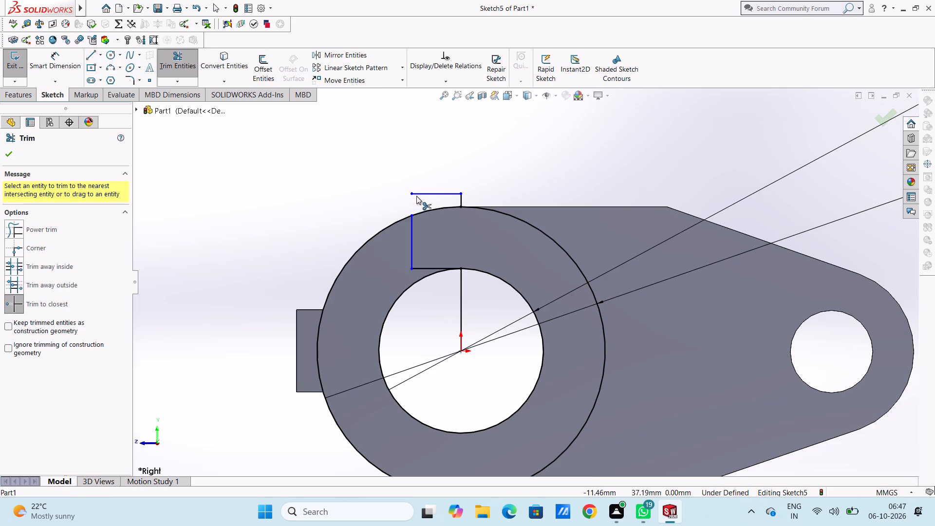
pyautogui.click(418, 192)
pyautogui.click(461, 194)
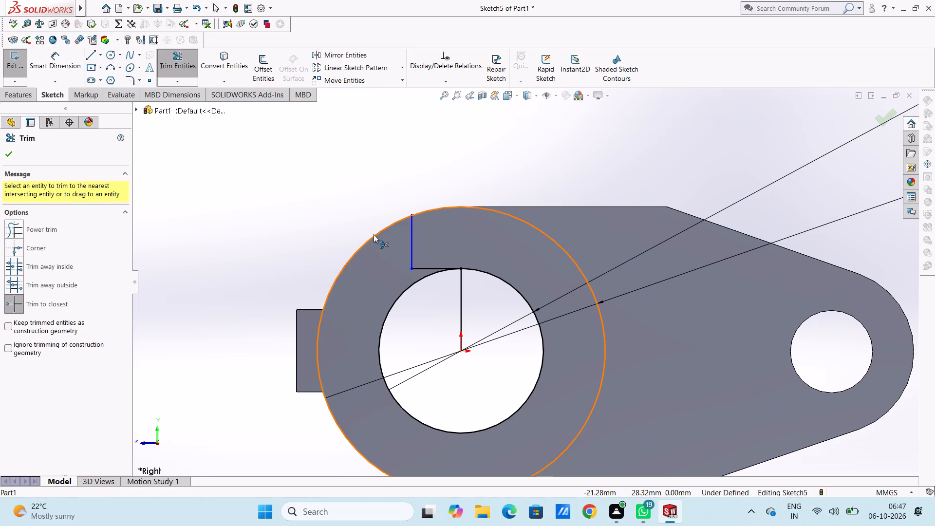
pyautogui.scroll(3, 430, 284)
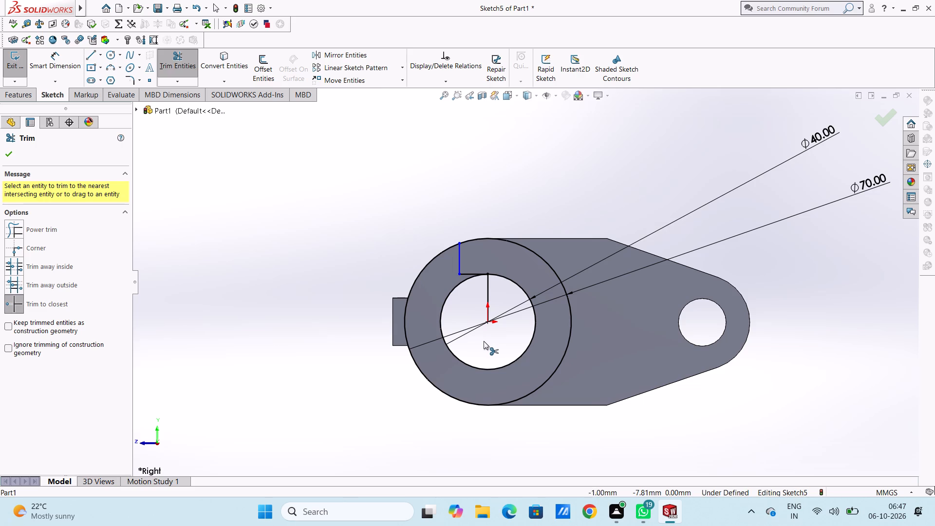
pyautogui.click(7, 160)
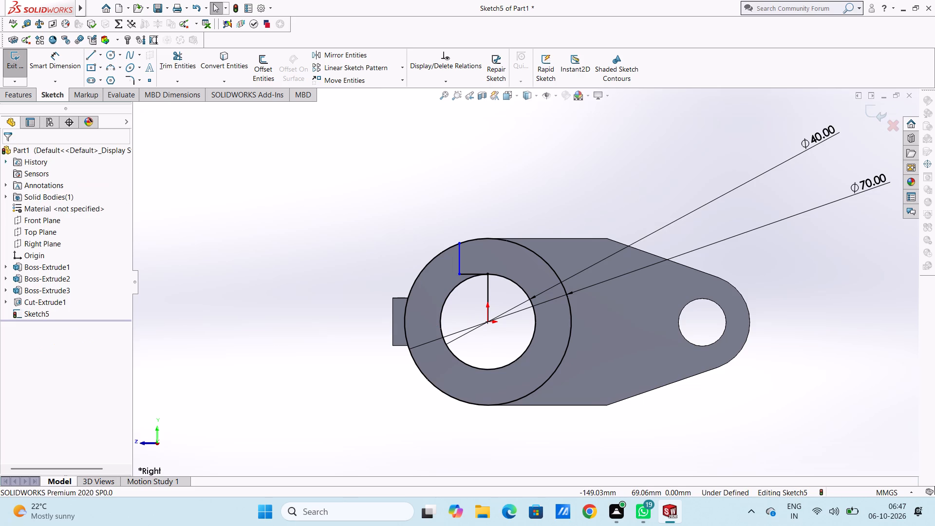
# Sketch a vertical line about 75 mm long from the short line's top end on the outer circle down past the ring's lower edge.
pyautogui.click(88, 57)
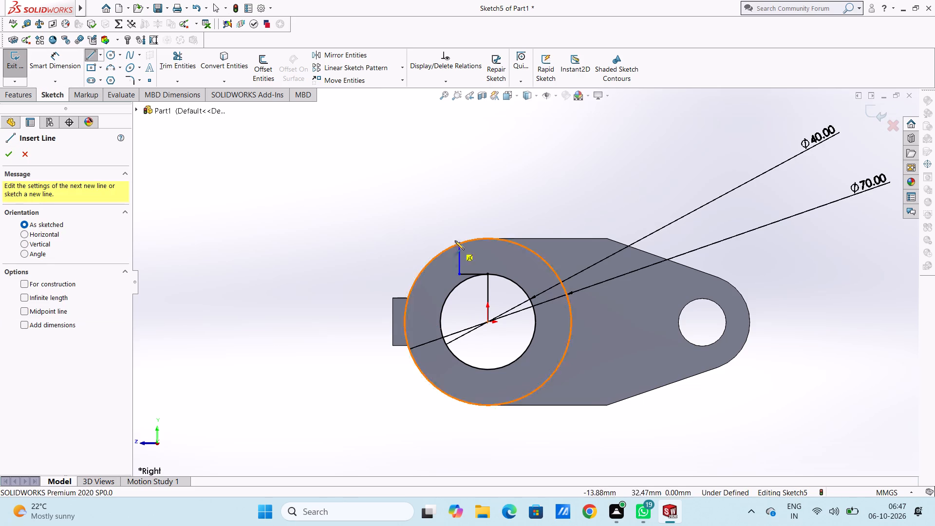
pyautogui.click(461, 242)
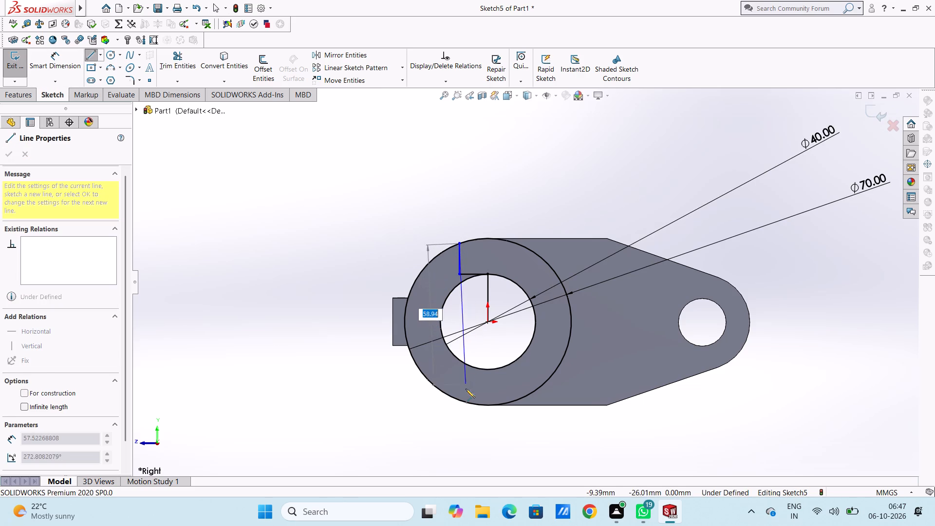
pyautogui.click(457, 421)
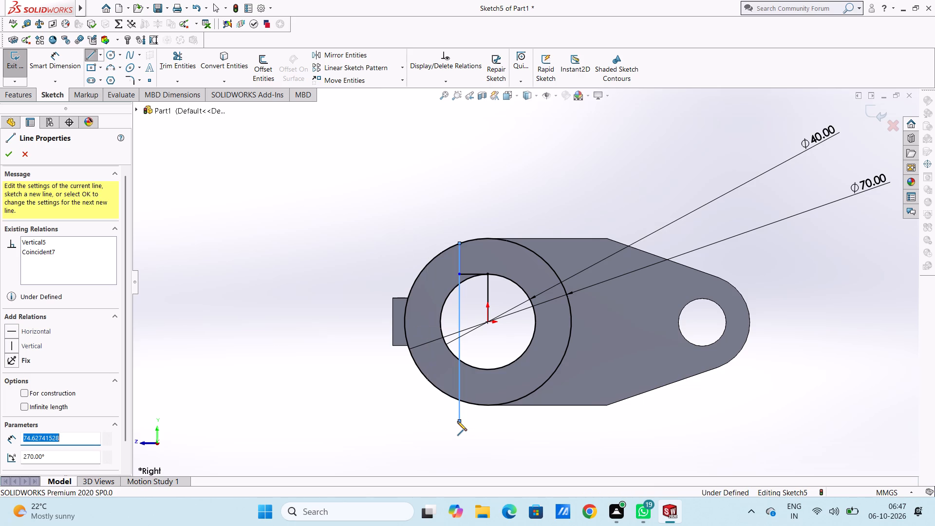
pyautogui.press('Escape')
pyautogui.press('Escape')
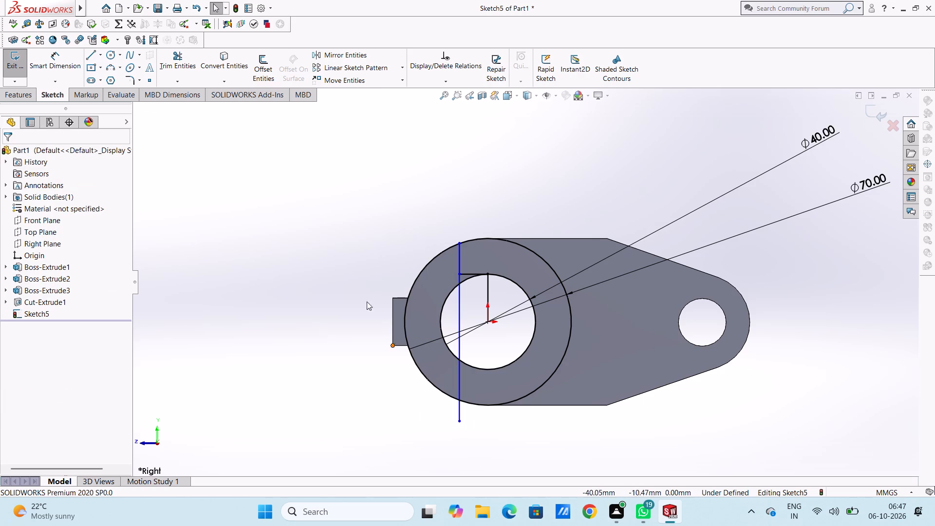
# Trim away the line's overhang below the outer circle, the short overlapping vertical piece, and the horizontal and vertical construction pieces from the centre.
pyautogui.click(184, 56)
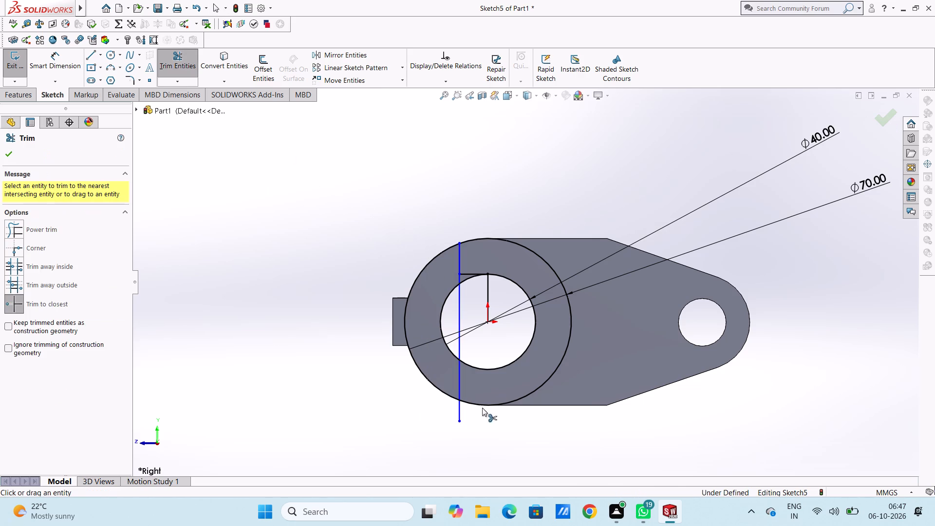
pyautogui.click(460, 420)
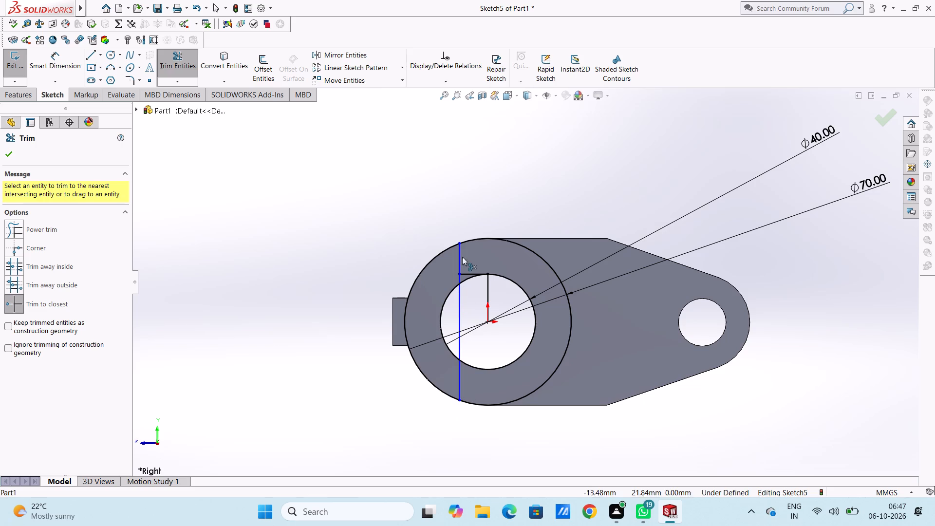
pyautogui.click(461, 256)
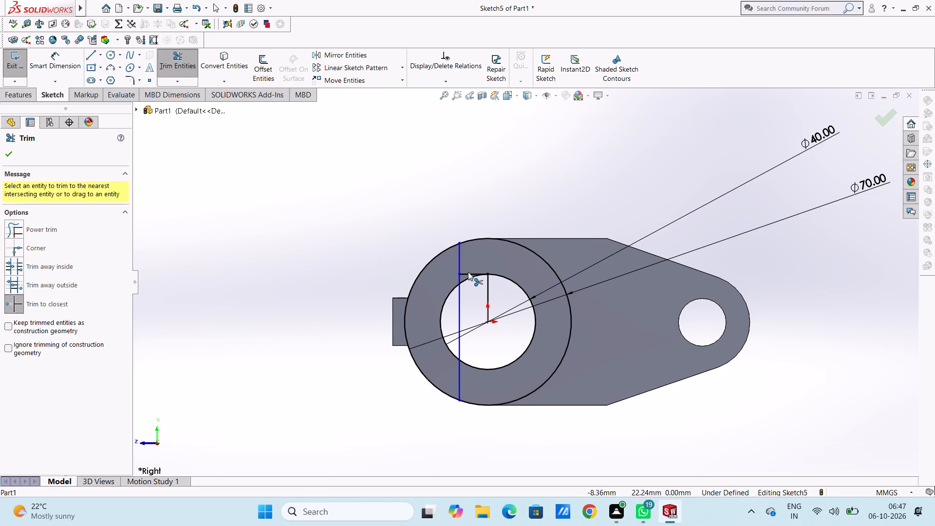
pyautogui.click(468, 274)
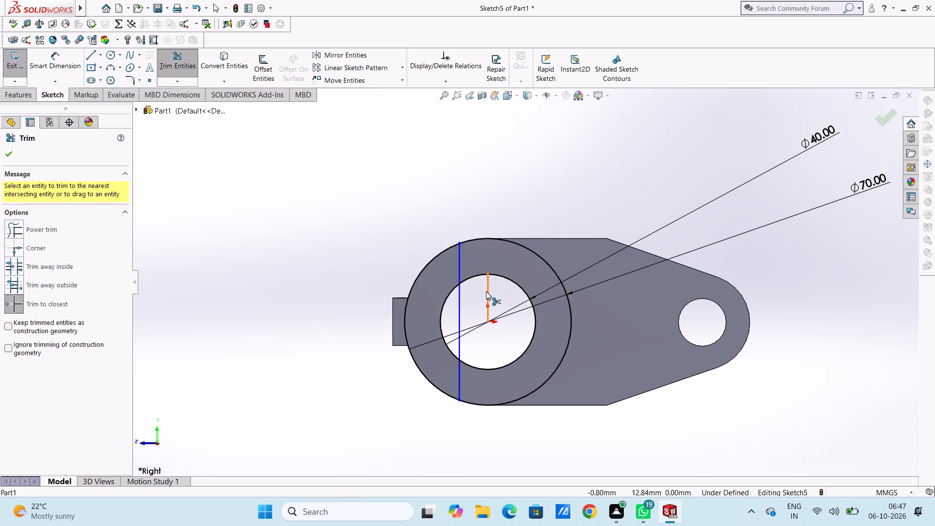
pyautogui.click(487, 291)
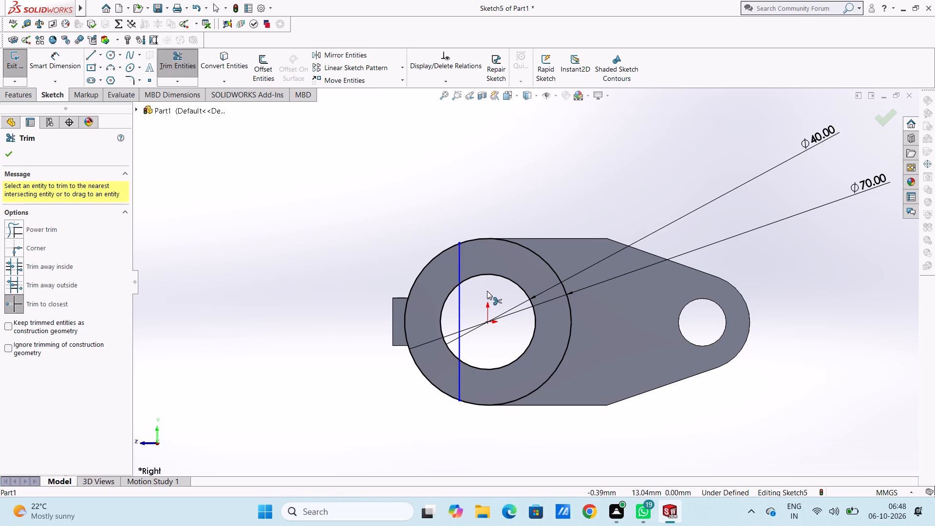
pyautogui.press('Escape')
pyautogui.press('Escape')
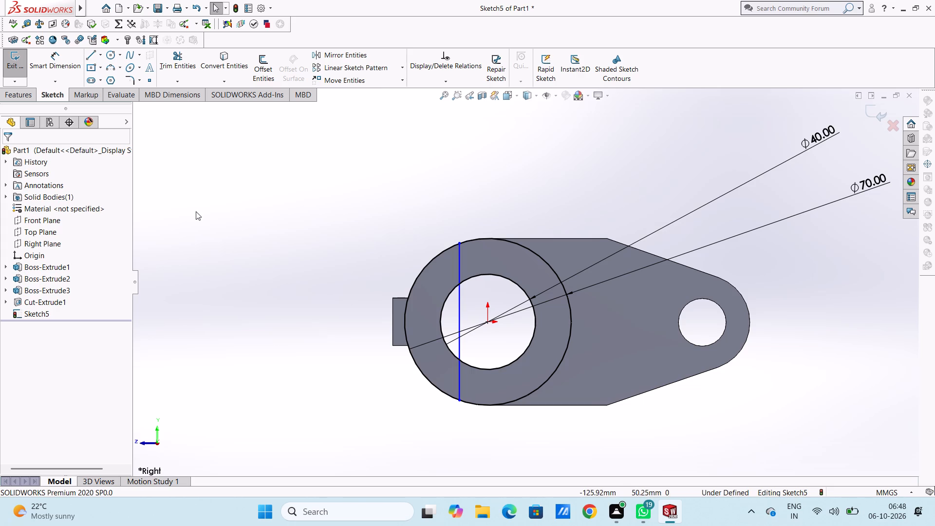
# Dimension the vertical line's length across the larger ring, placing the dimension outside the part beyond the block.
pyautogui.scroll(-8, 486, 265)
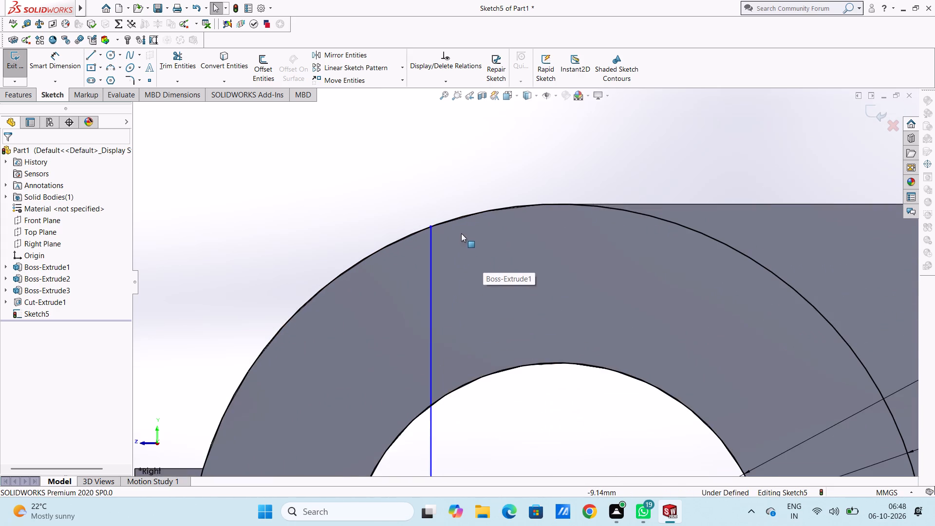
pyautogui.scroll(-7, 443, 229)
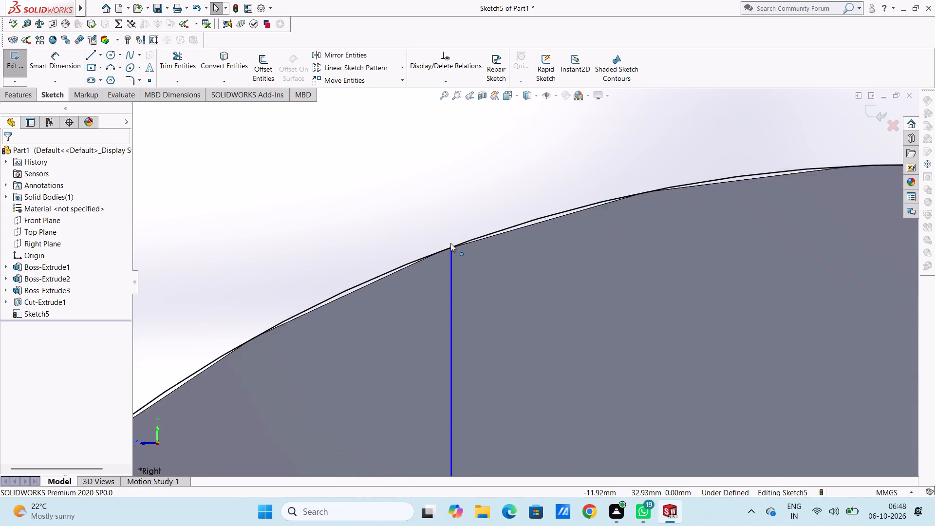
pyautogui.scroll(-2, 450, 243)
pyautogui.scroll(19, 534, 334)
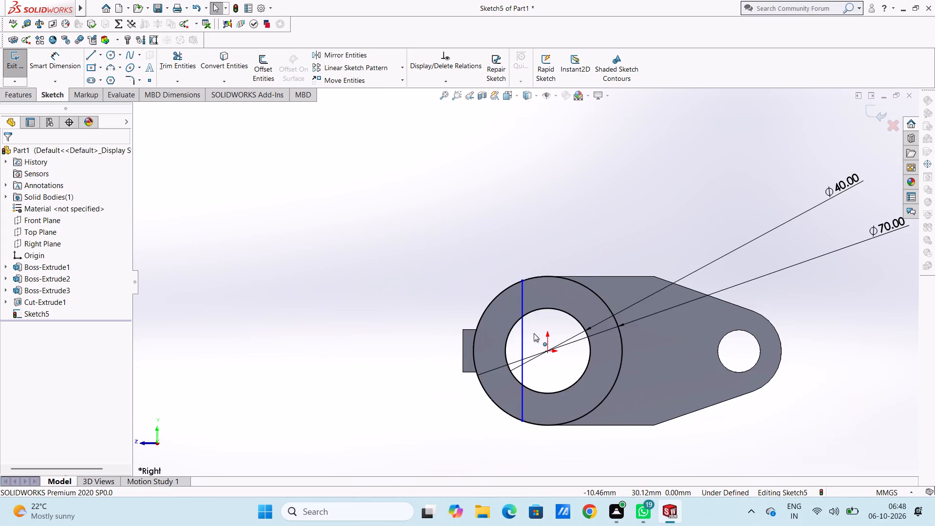
pyautogui.scroll(-2, 583, 358)
pyautogui.click(70, 69)
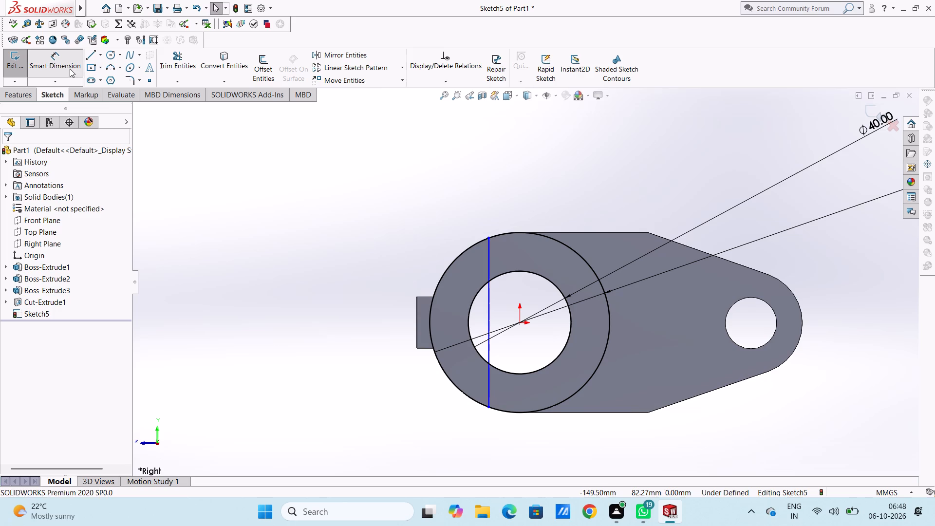
pyautogui.click(489, 263)
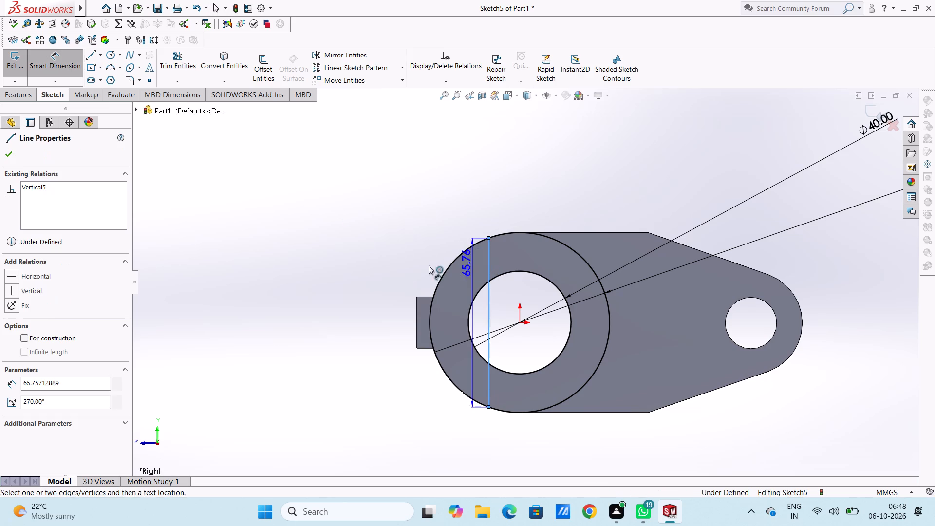
pyautogui.click(268, 261)
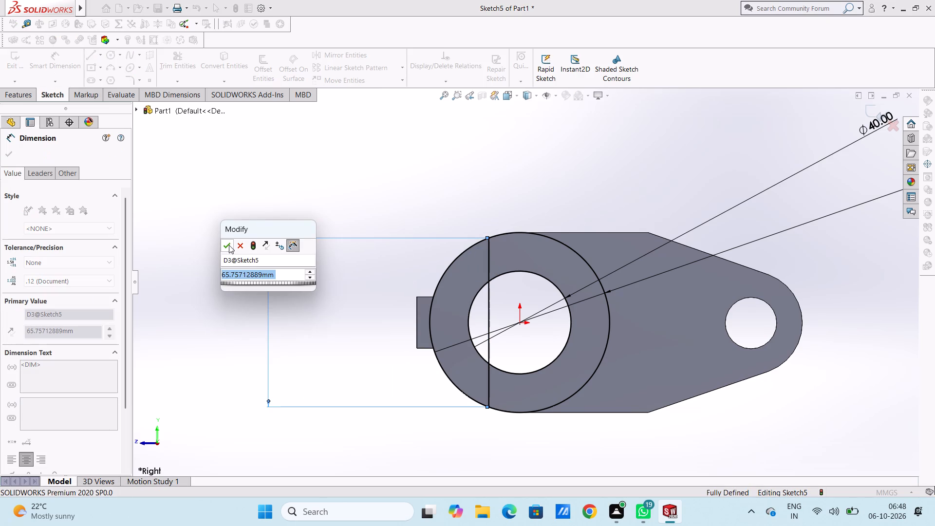
pyautogui.click(228, 243)
pyautogui.click(219, 201)
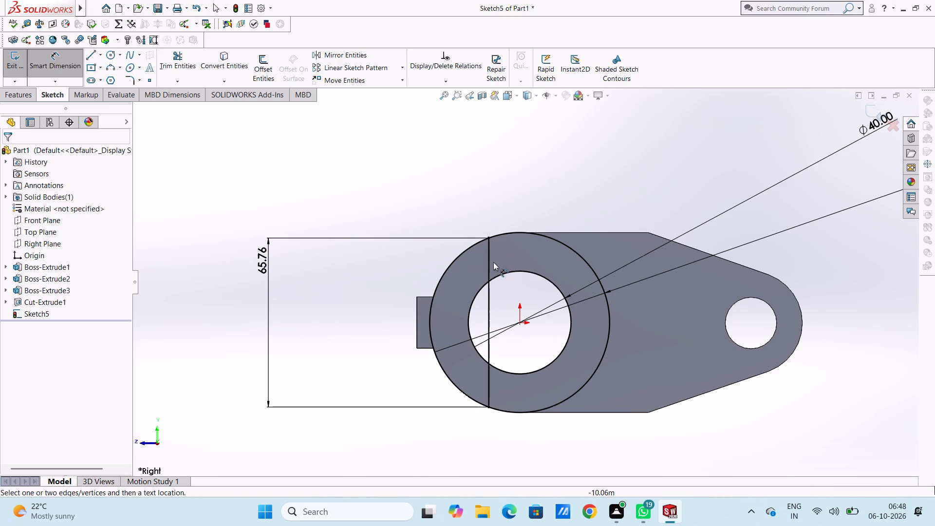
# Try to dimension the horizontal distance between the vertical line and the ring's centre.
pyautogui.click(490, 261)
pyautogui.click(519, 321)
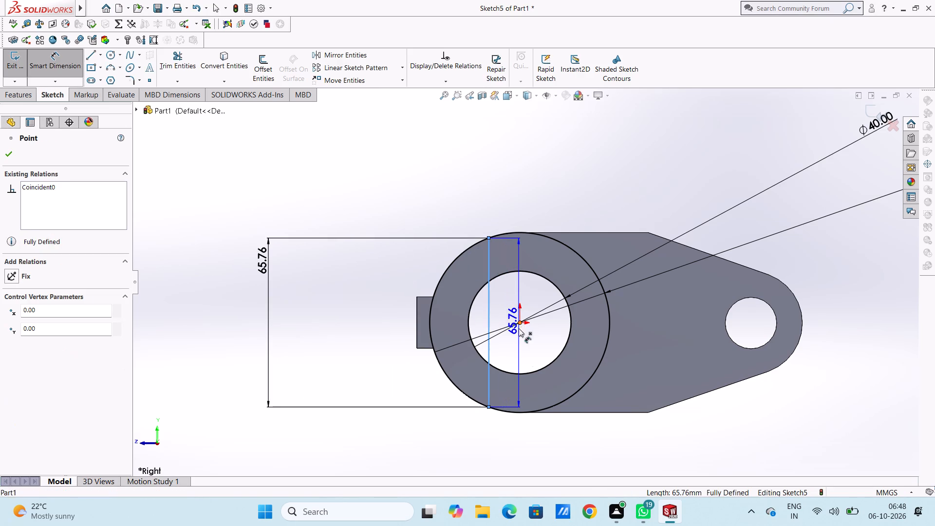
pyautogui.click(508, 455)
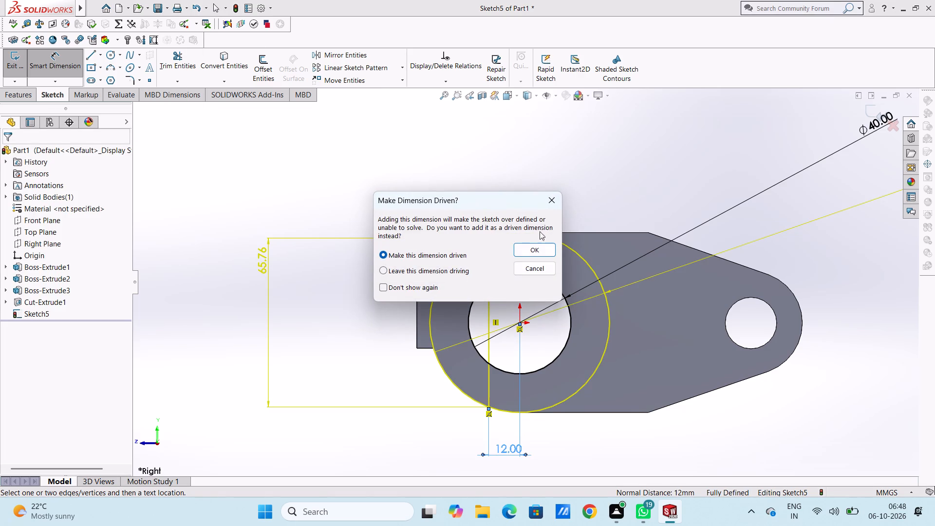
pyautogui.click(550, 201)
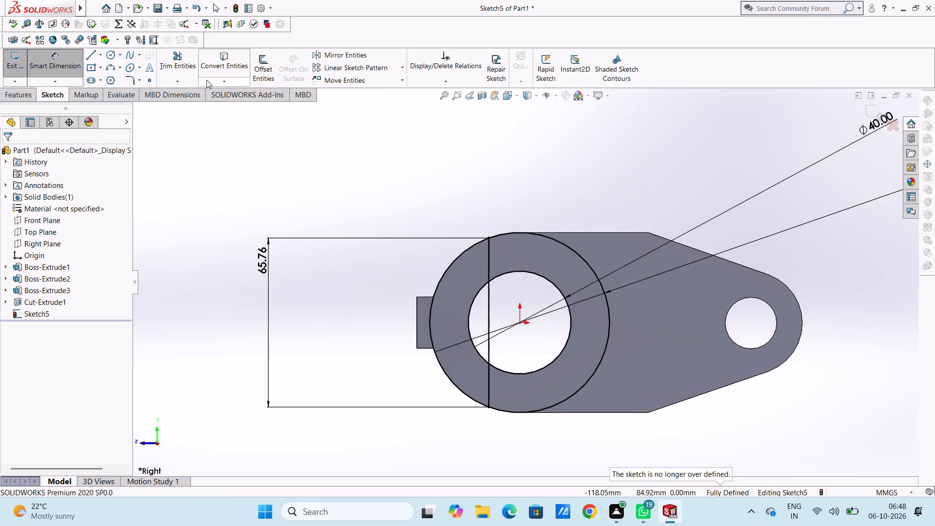
# Trim away the block-side arcs of the outer and inner circles and the part of the vertical line crossing the bore.
pyautogui.click(183, 53)
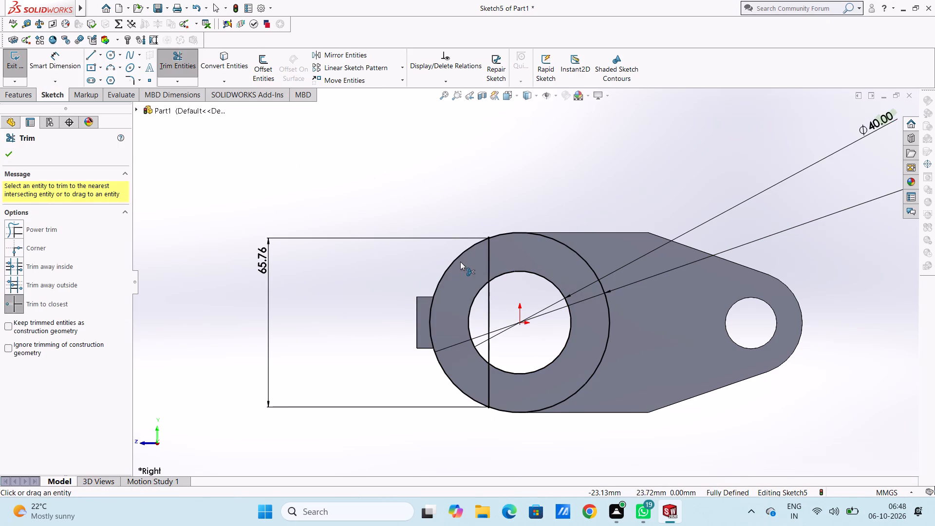
pyautogui.click(456, 259)
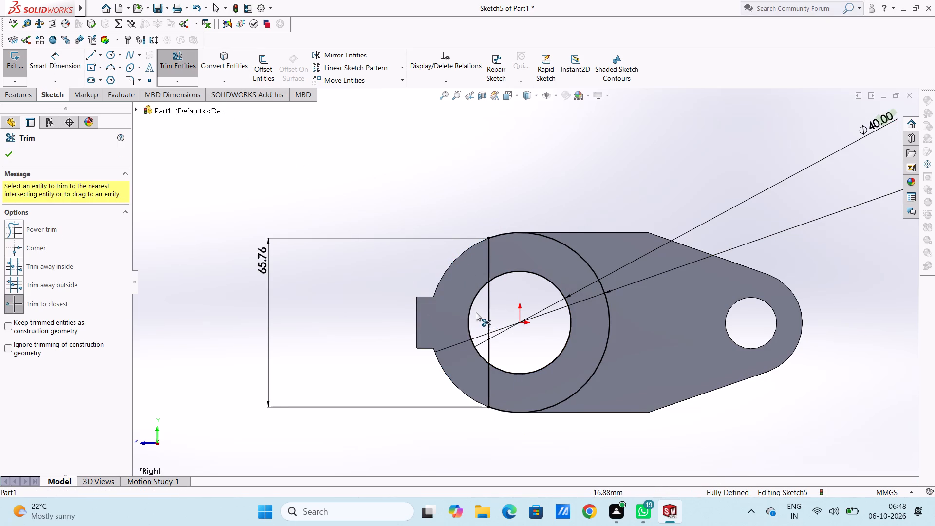
pyautogui.click(470, 312)
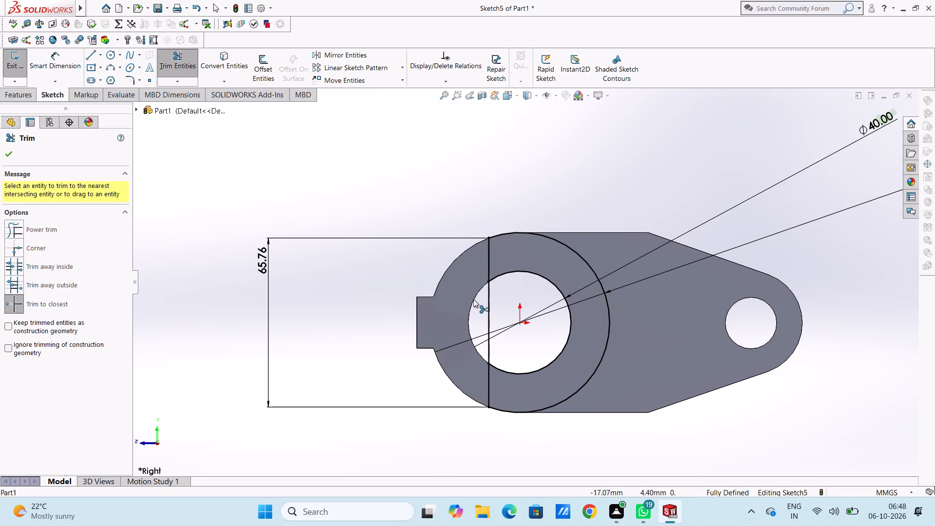
pyautogui.click(488, 301)
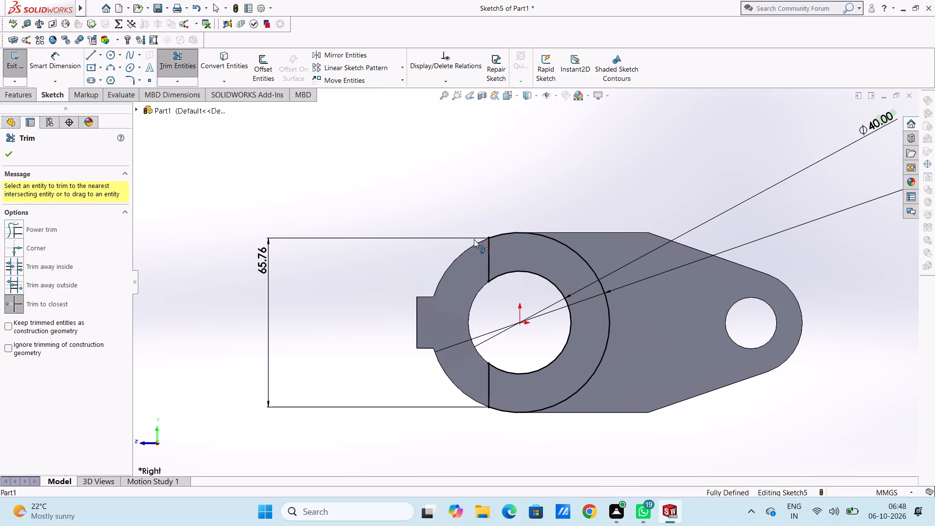
pyautogui.click(11, 154)
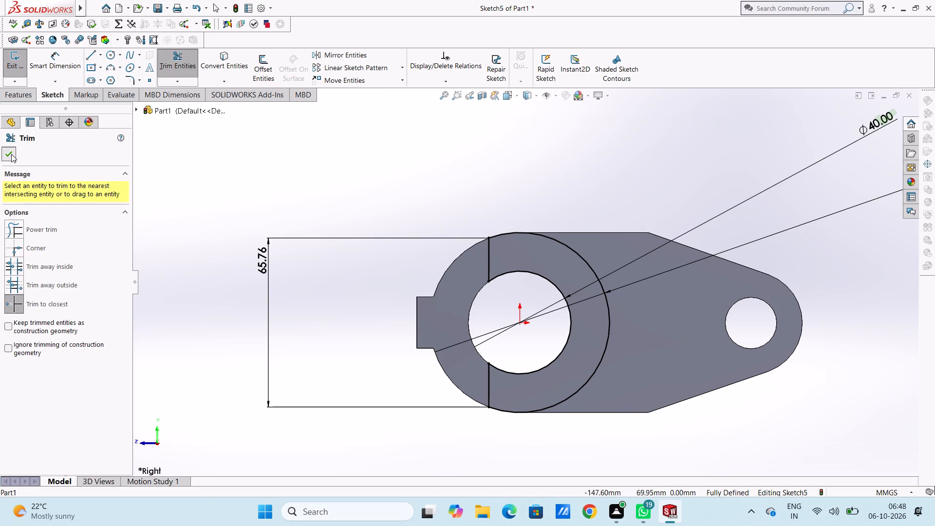
# Examine the trimmed ring profile on the part from an oblique angle and in the Right view.
pyautogui.scroll(4, 401, 199)
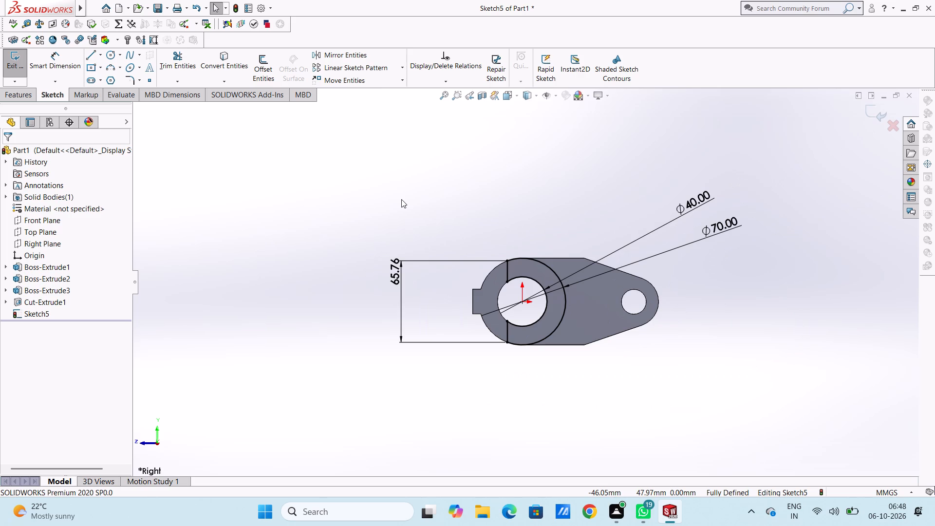
pyautogui.scroll(2, 401, 199)
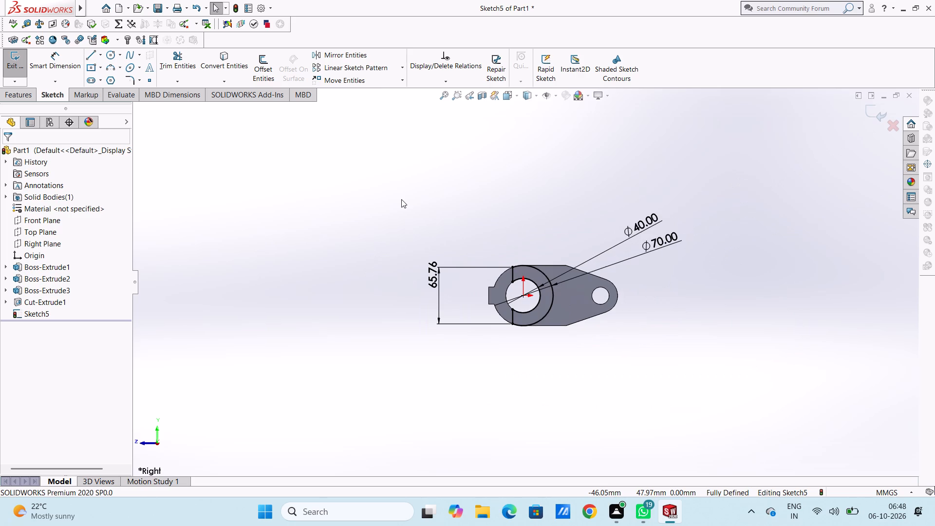
pyautogui.scroll(-3, 547, 228)
pyautogui.scroll(3, 599, 404)
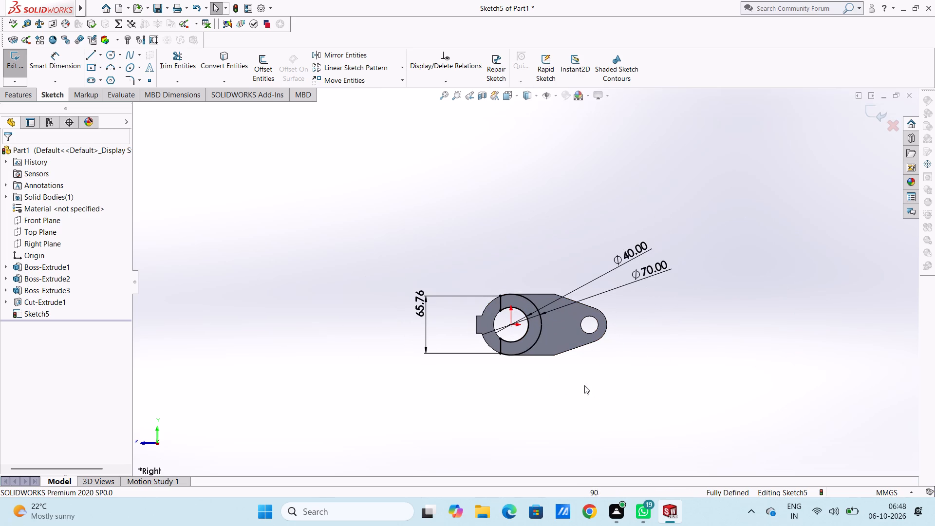
pyautogui.moveTo(403, 238); pyautogui.dragTo(437, 272, button='middle')
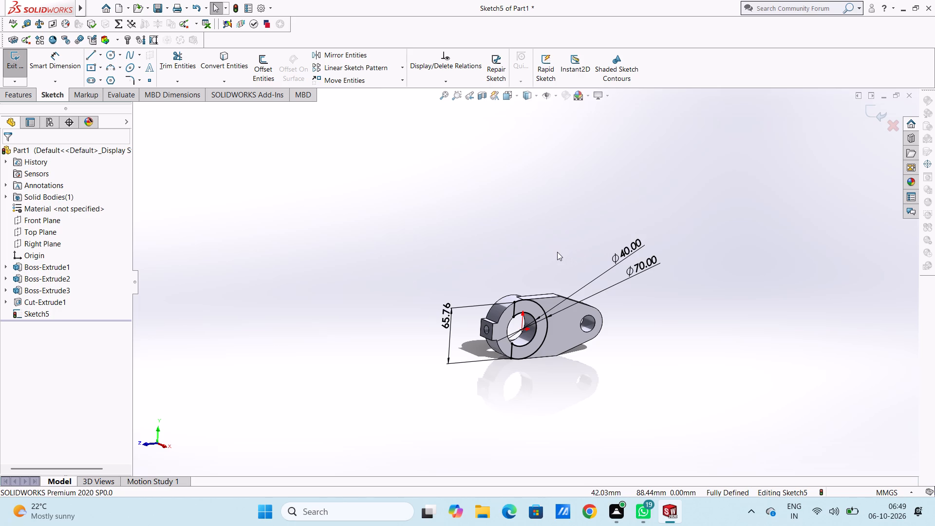
pyautogui.moveTo(556, 252); pyautogui.dragTo(536, 240, button='middle')
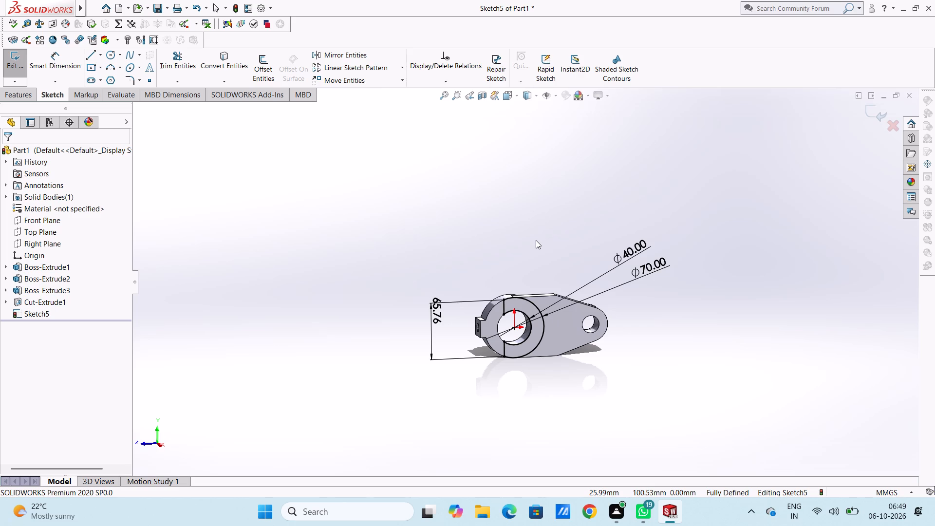
pyautogui.hotkey('ctrl', '4')
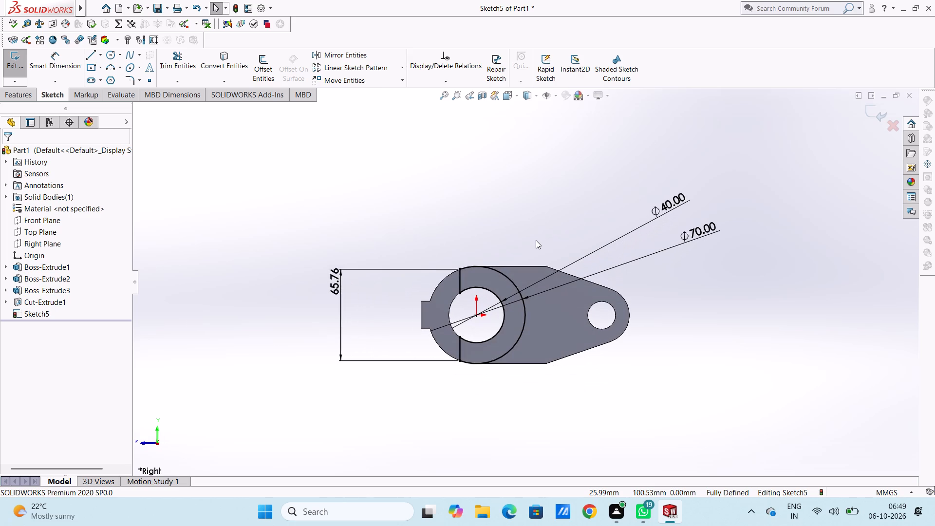
pyautogui.scroll(1, 552, 293)
pyautogui.scroll(-2, 547, 297)
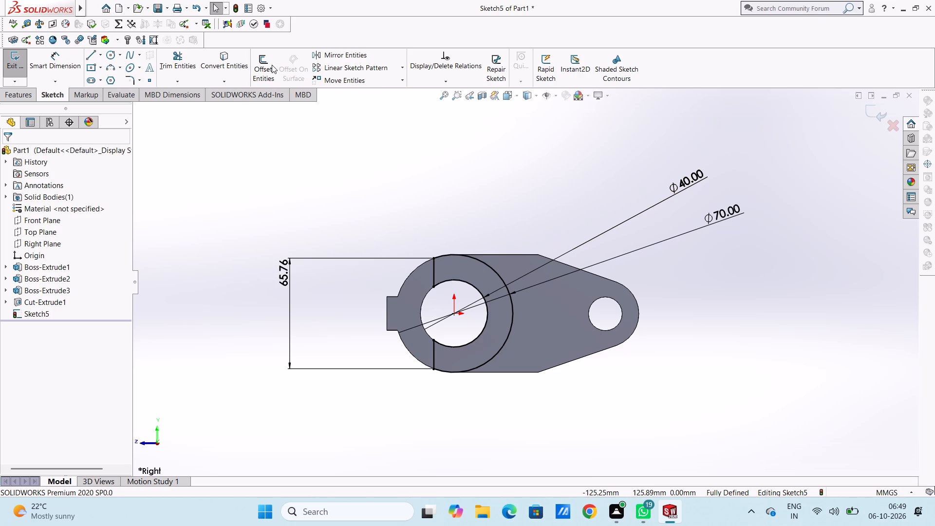
# Offset the web's upper straight edge inward by 8 mm, in one direction only.
pyautogui.click(272, 61)
pyautogui.click(518, 256)
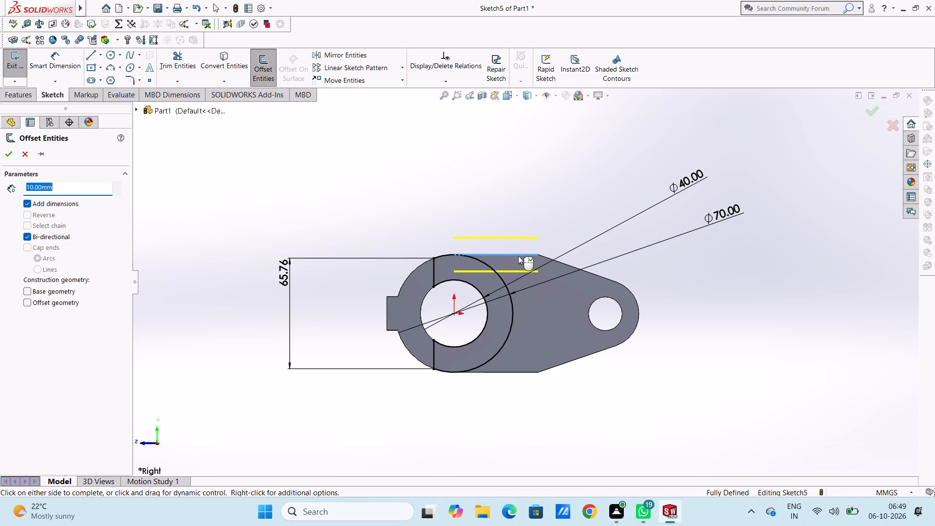
pyautogui.click(27, 235)
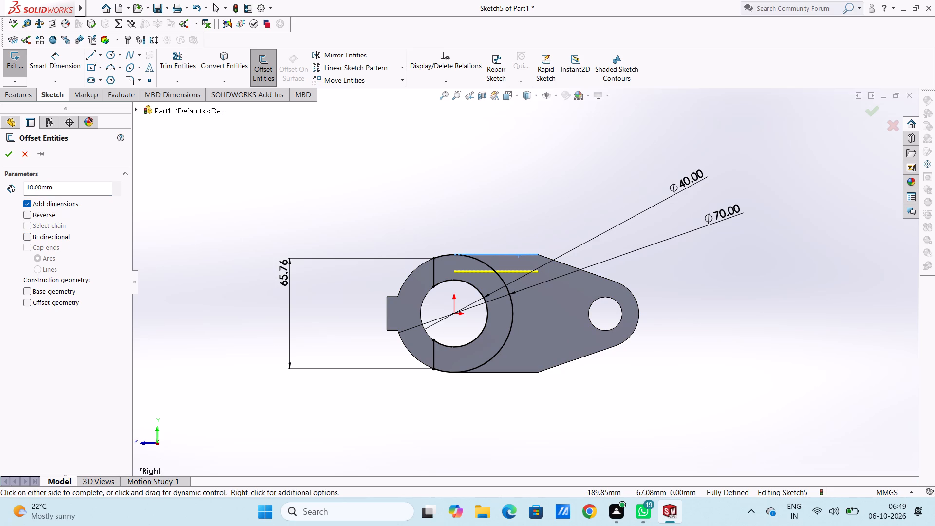
pyautogui.doubleClick(74, 186)
pyautogui.press('8')
pyautogui.press('Return')
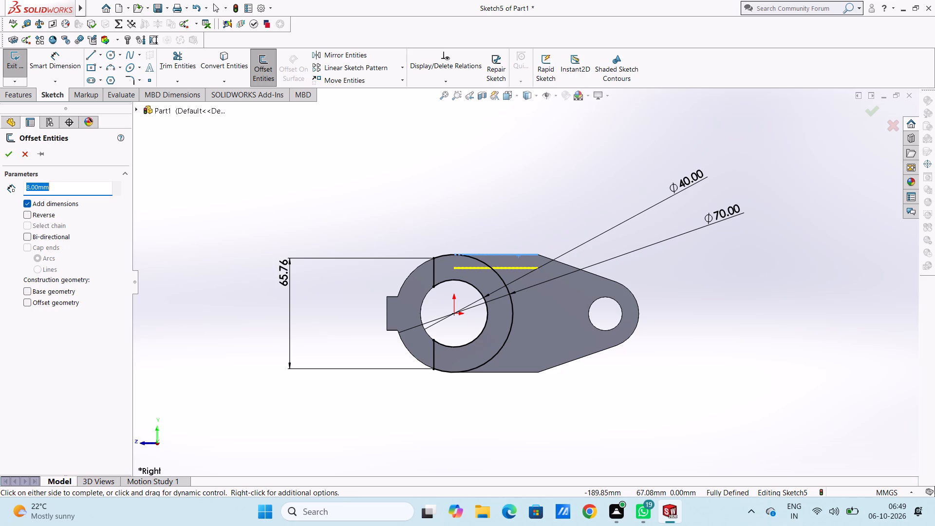
pyautogui.click(5, 154)
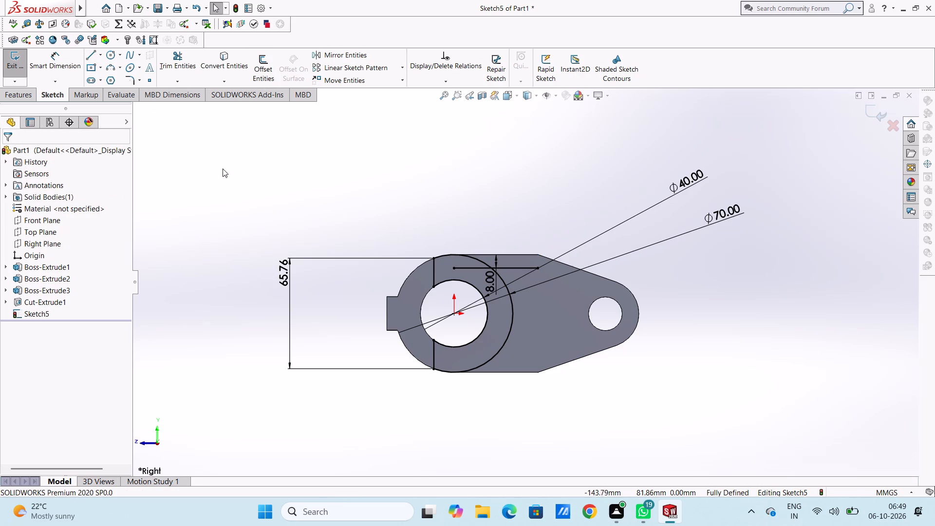
# Offset the web's lower straight edge by 8 mm, reversed so the new line lies inside the part.
pyautogui.click(266, 66)
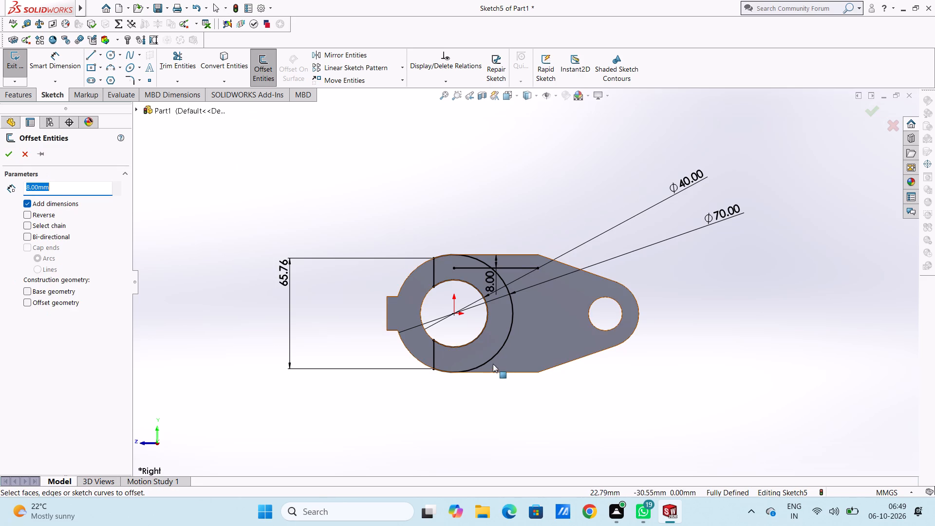
pyautogui.click(497, 372)
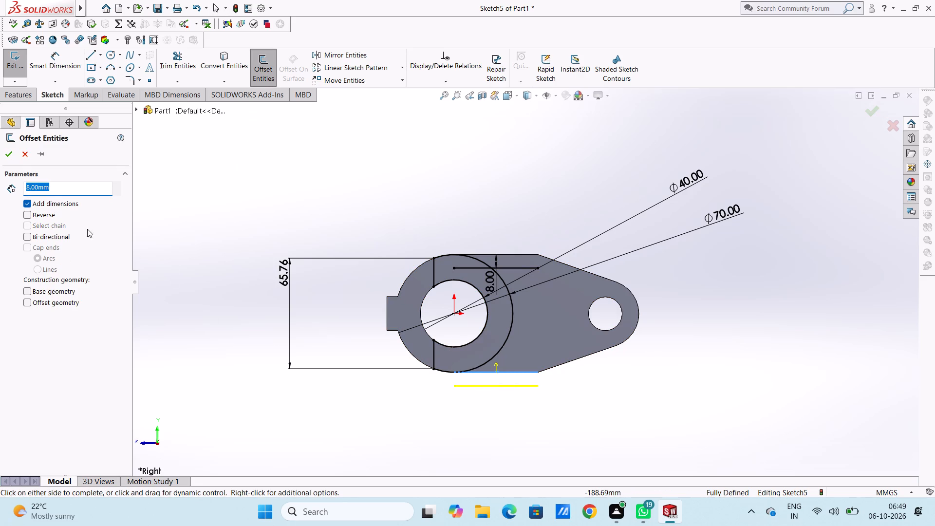
pyautogui.click(26, 212)
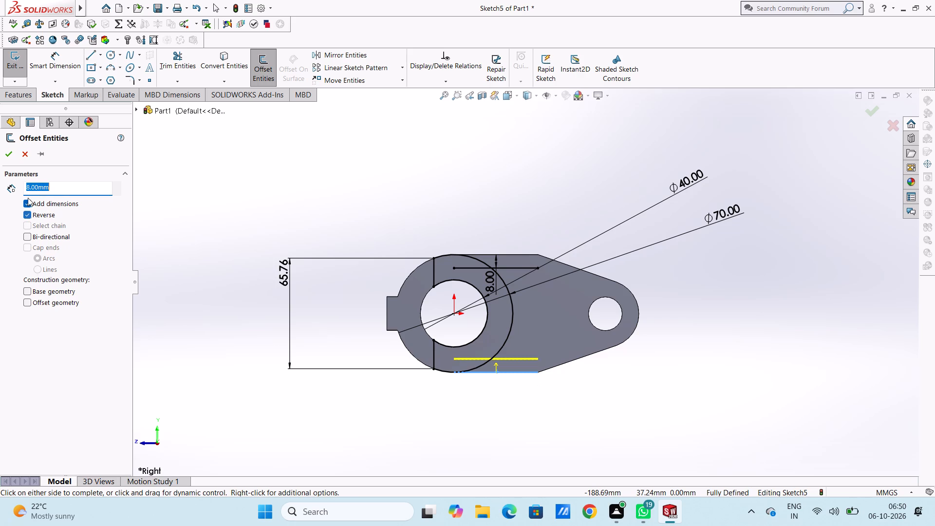
pyautogui.click(10, 153)
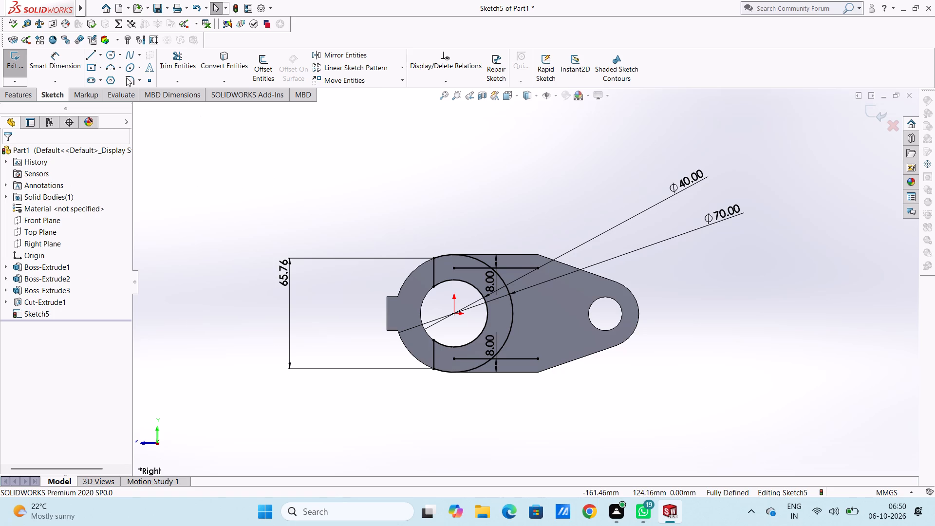
# Draw a vertical line joining the ends of the two offset lines on the small-ring side.
pyautogui.click(93, 59)
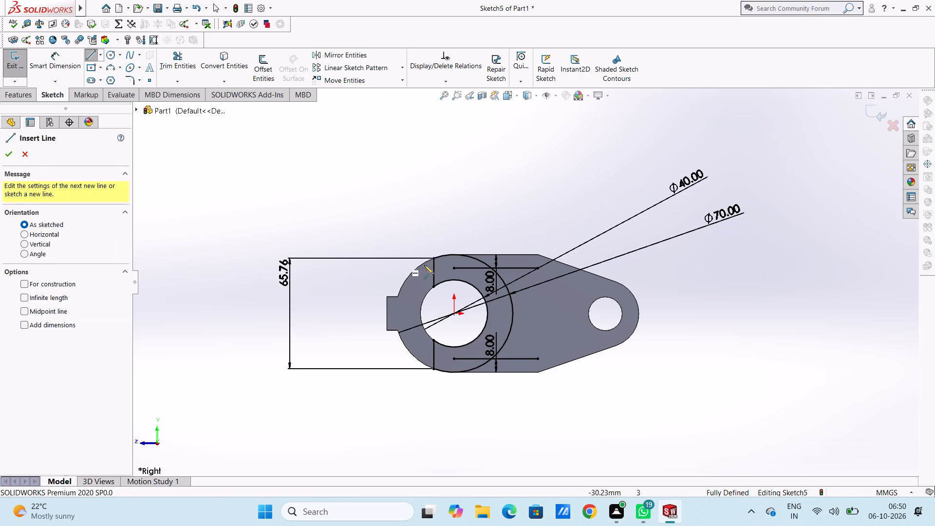
pyautogui.click(538, 266)
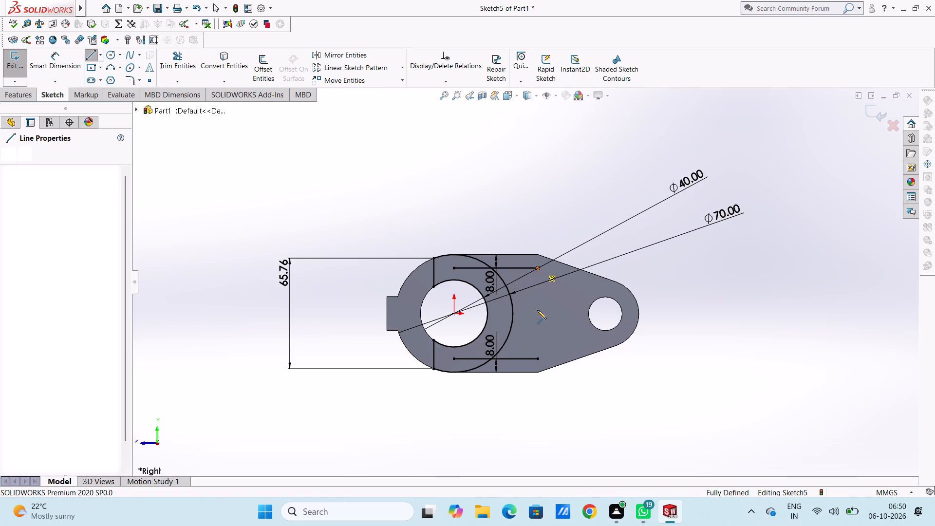
pyautogui.click(539, 359)
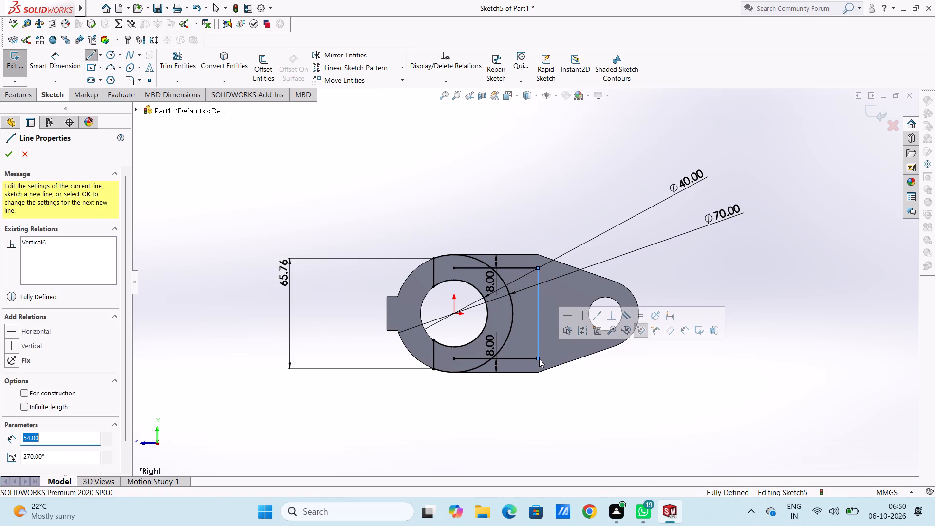
pyautogui.press('Escape')
pyautogui.press('Escape')
pyautogui.press('Escape')
pyautogui.press('Escape')
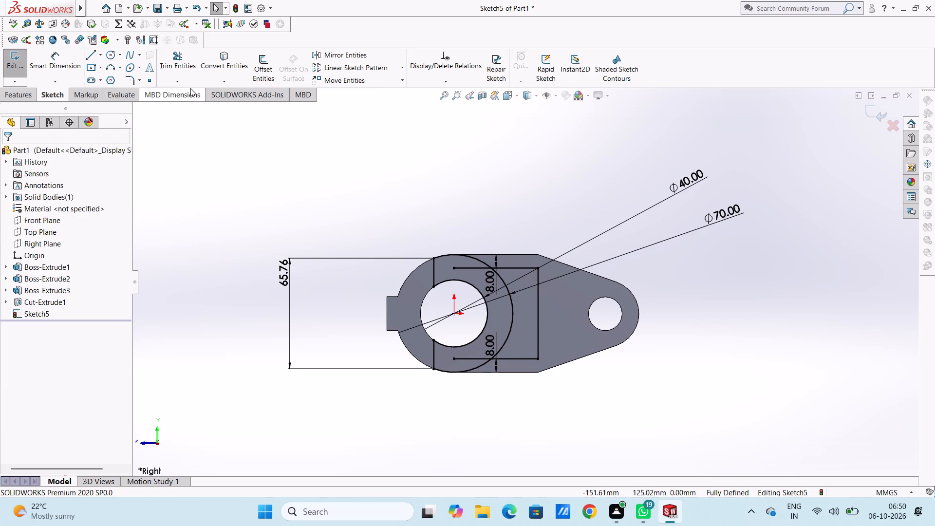
# Trim away the portions of both offset lines that lie inside the 70 mm circle.
pyautogui.click(184, 62)
pyautogui.click(468, 267)
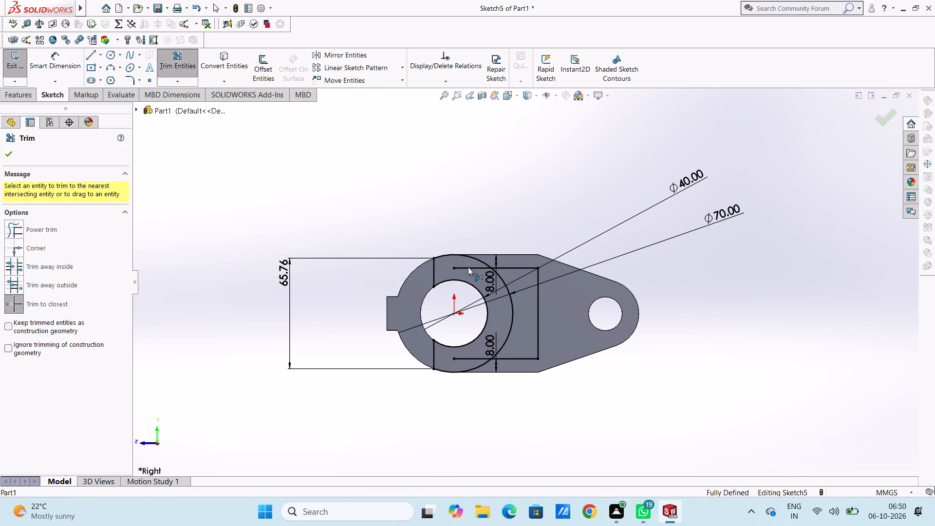
pyautogui.click(473, 358)
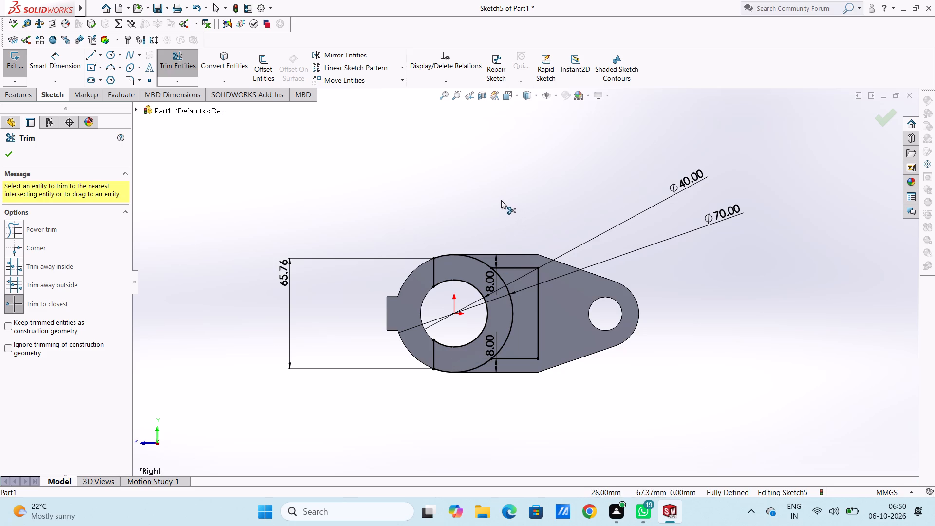
pyautogui.moveTo(501, 200); pyautogui.dragTo(513, 238, button='middle')
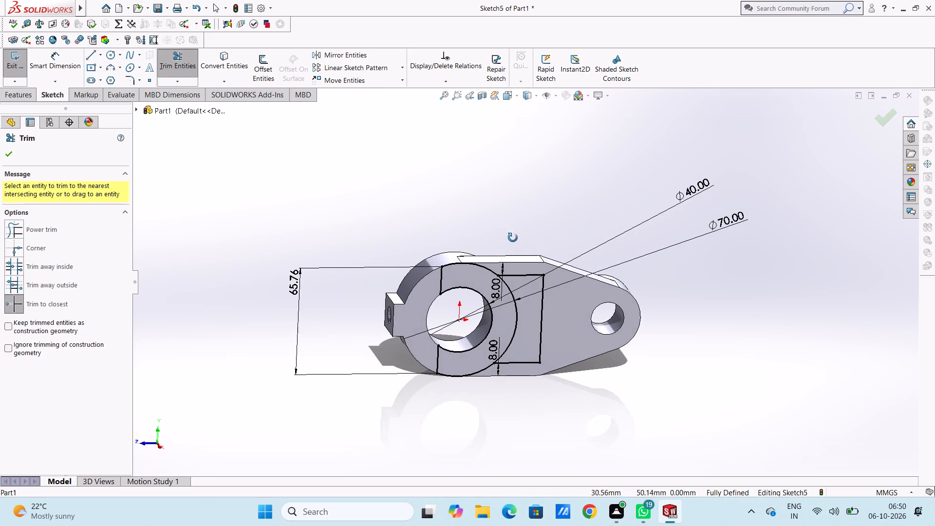
pyautogui.moveTo(513, 238); pyautogui.dragTo(515, 239, button='middle')
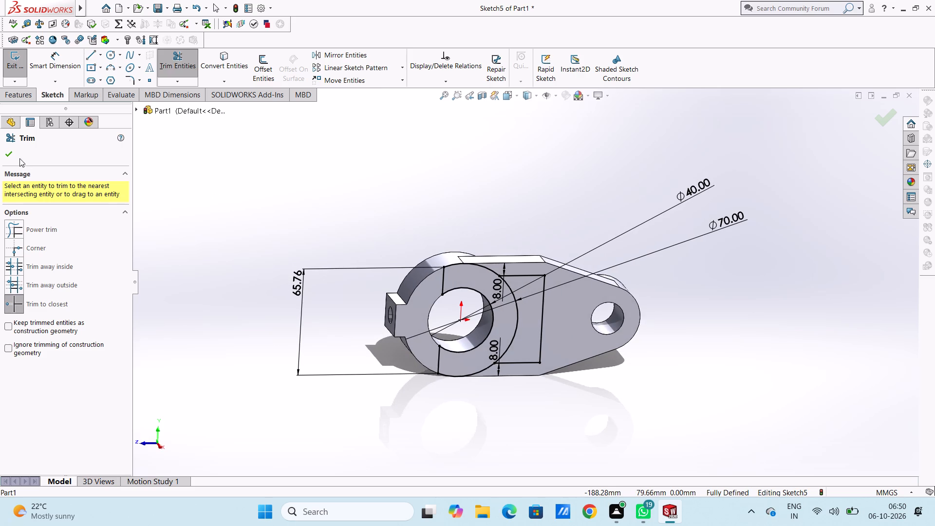
pyautogui.click(14, 154)
# Extrude the trimmed ring region and the adjoining web region to a blind depth of 50 mm, merged with the part.
pyautogui.click(25, 94)
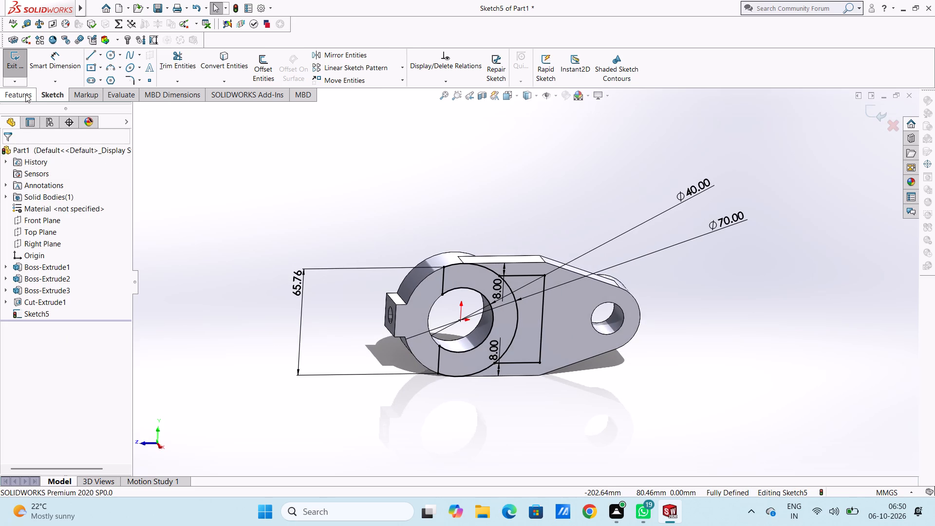
pyautogui.click(28, 68)
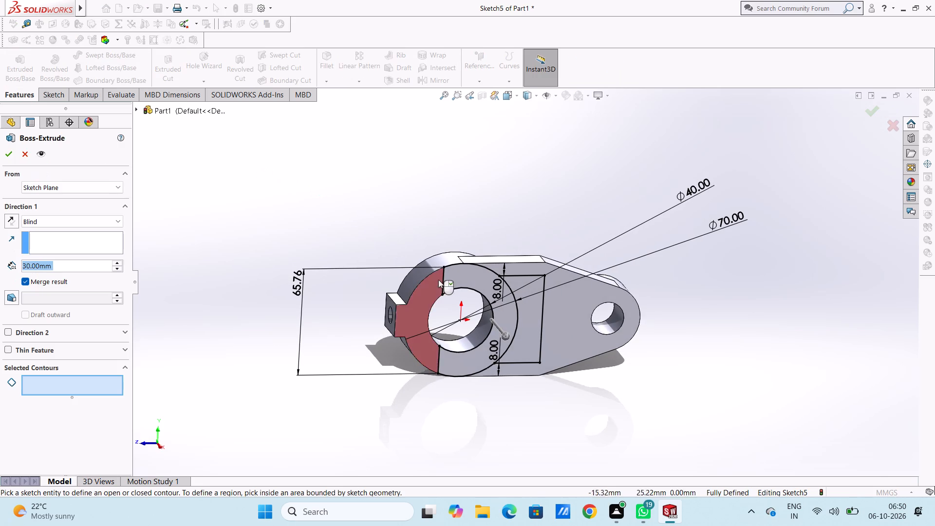
pyautogui.click(480, 272)
pyautogui.click(528, 287)
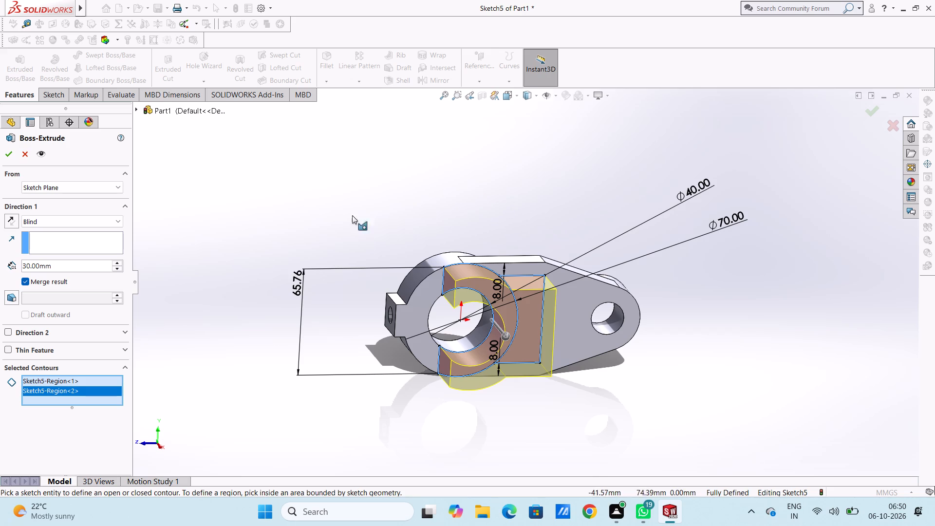
pyautogui.doubleClick(70, 264)
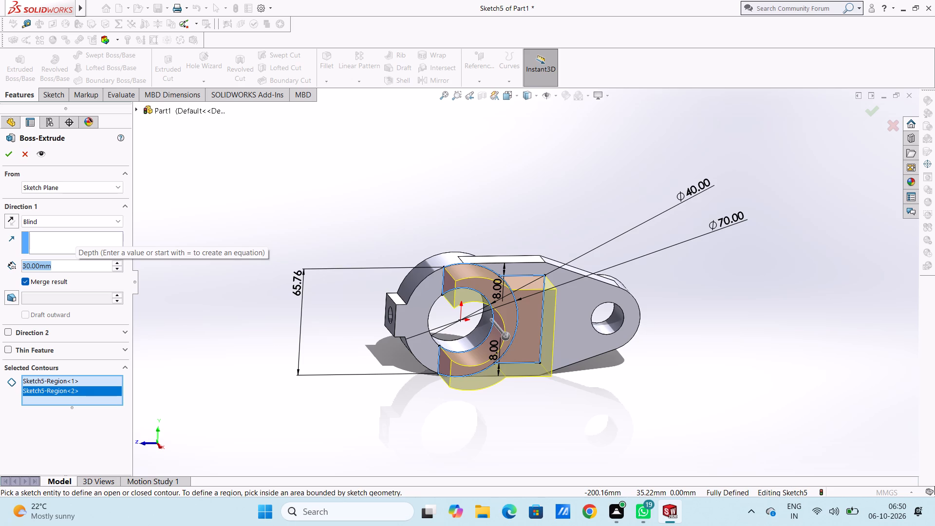
pyautogui.write('50')
pyautogui.press('Return')
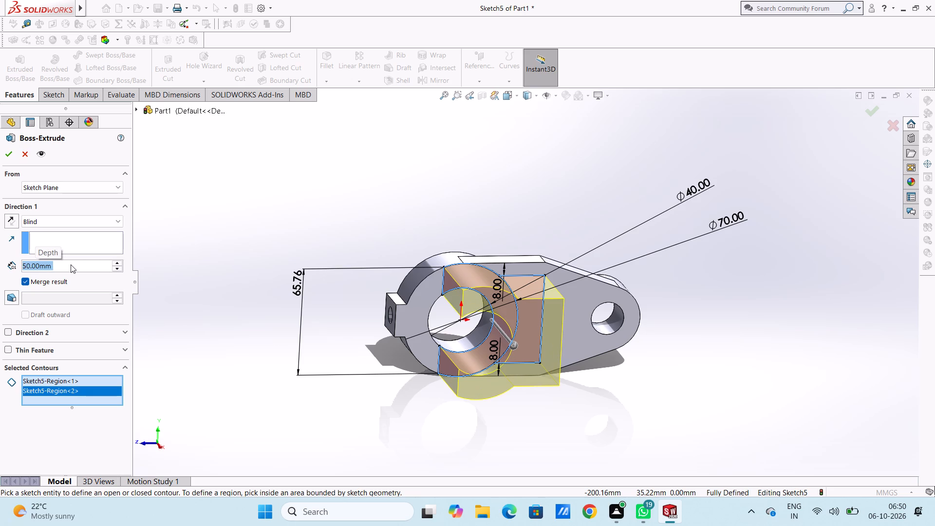
pyautogui.click(7, 156)
pyautogui.click(198, 188)
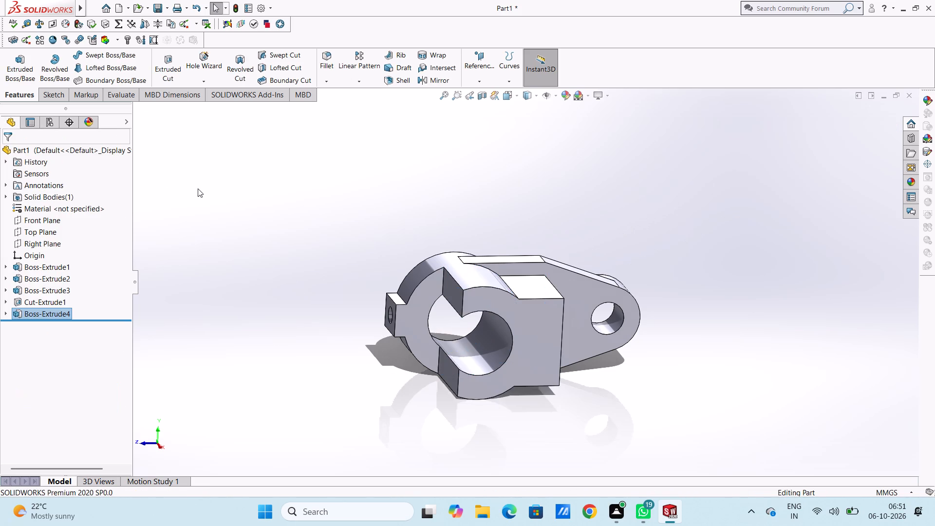
# Examine the extruded split ring and web block from the front, back and oblique angles.
pyautogui.scroll(3, 198, 188)
pyautogui.moveTo(306, 234); pyautogui.dragTo(469, 299, button='middle')
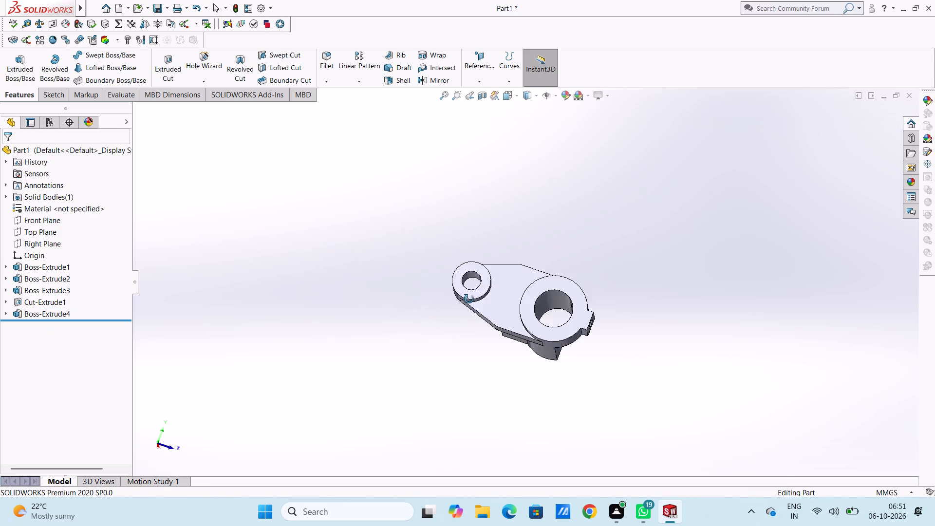
pyautogui.moveTo(469, 299); pyautogui.dragTo(298, 361, button='middle')
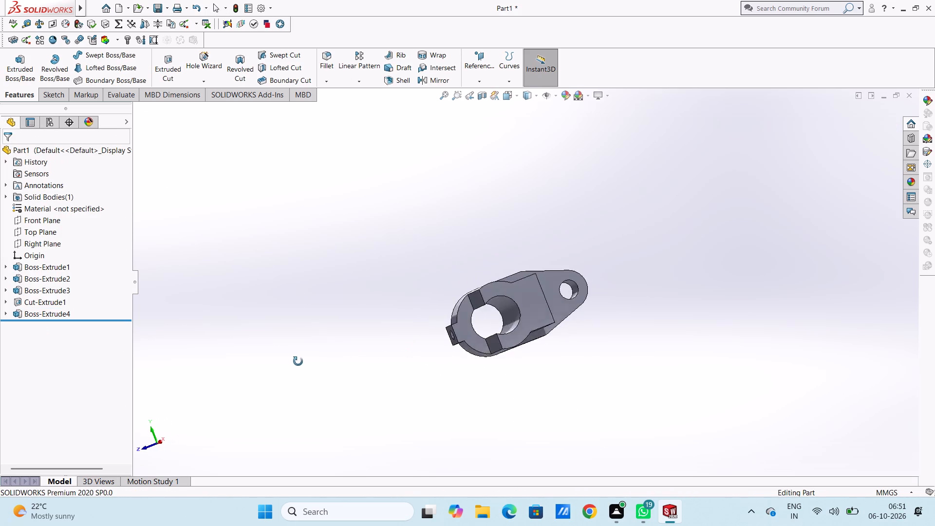
pyautogui.moveTo(298, 361); pyautogui.dragTo(287, 423, button='middle')
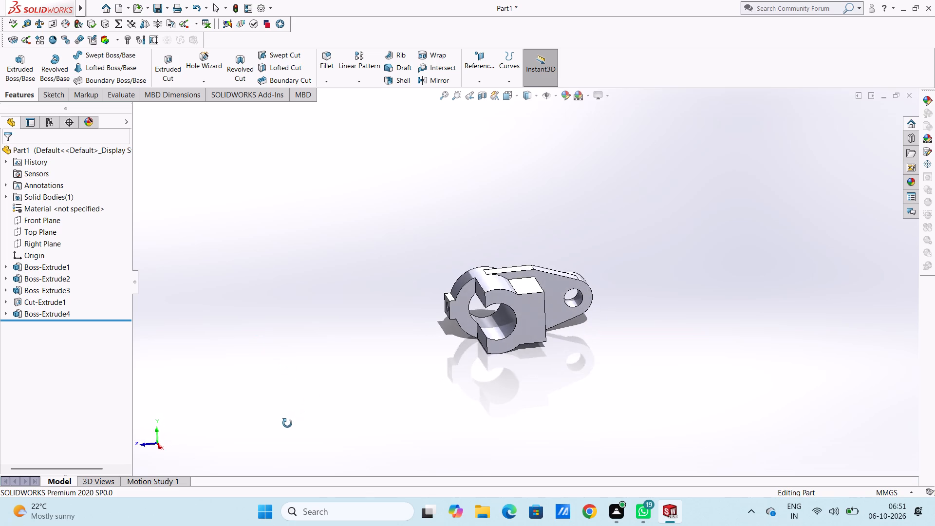
pyautogui.moveTo(287, 423); pyautogui.dragTo(286, 423, button='middle')
pyautogui.moveTo(275, 319); pyautogui.dragTo(282, 342, button='middle')
pyautogui.scroll(-1, 256, 322)
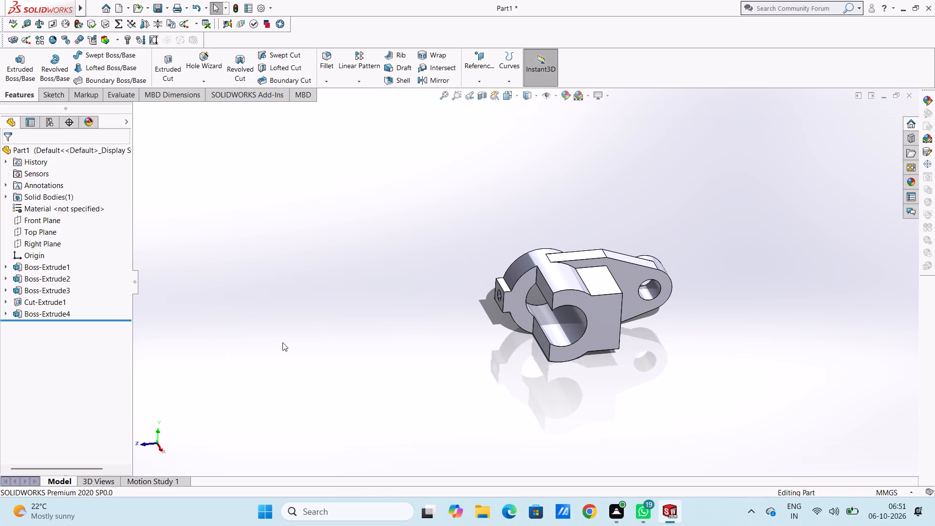
# Start a sketch on the split-ring block's end face and draw origin-centred circles over the large ring's edges, about 70 mm and 40 mm in diameter.
pyautogui.hotkey('ctrl', '4')
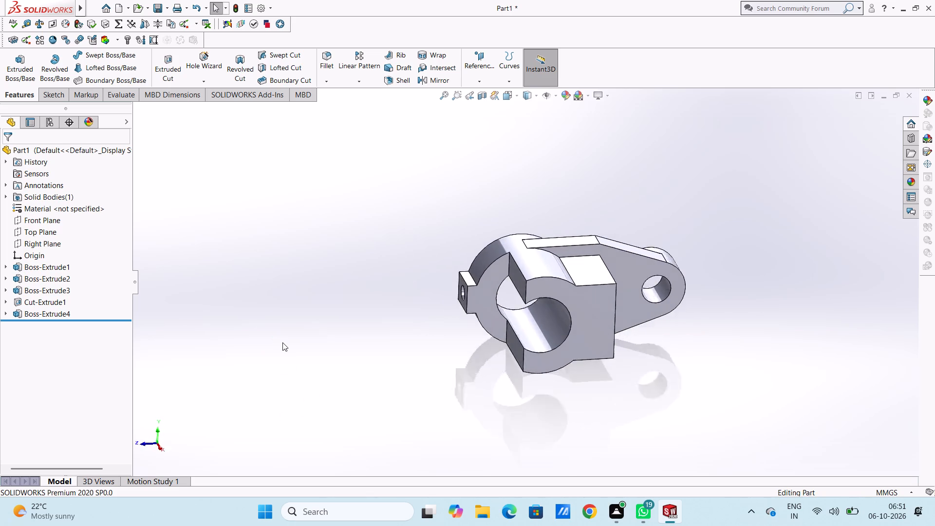
pyautogui.scroll(2, 282, 342)
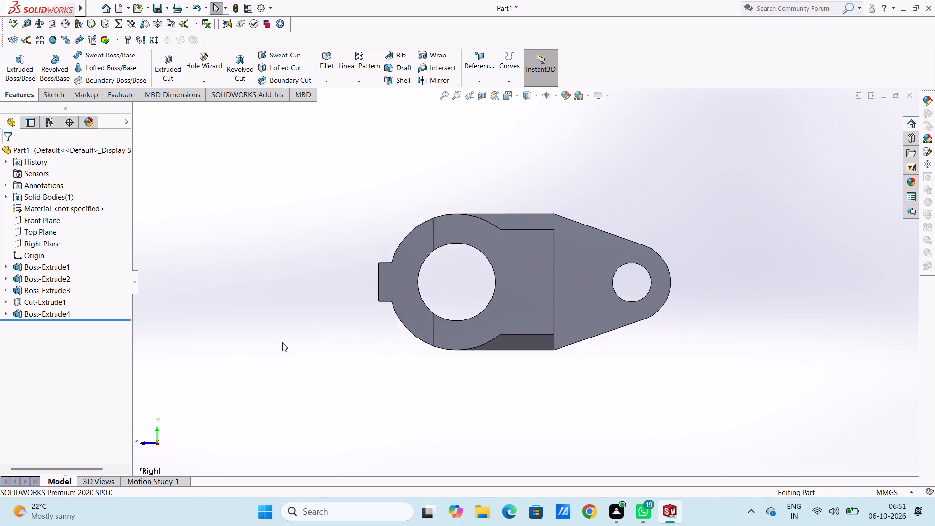
pyautogui.scroll(1, 282, 342)
pyautogui.click(525, 265)
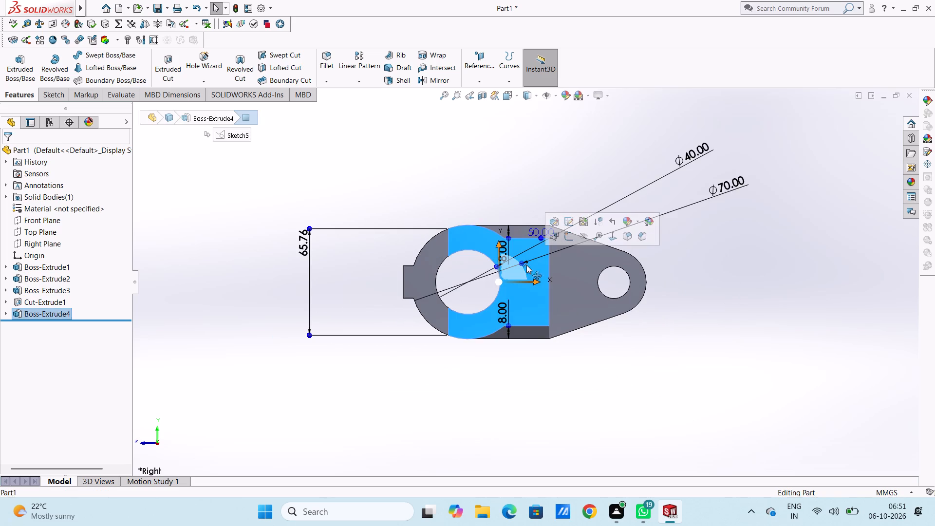
pyautogui.click(568, 239)
pyautogui.click(531, 192)
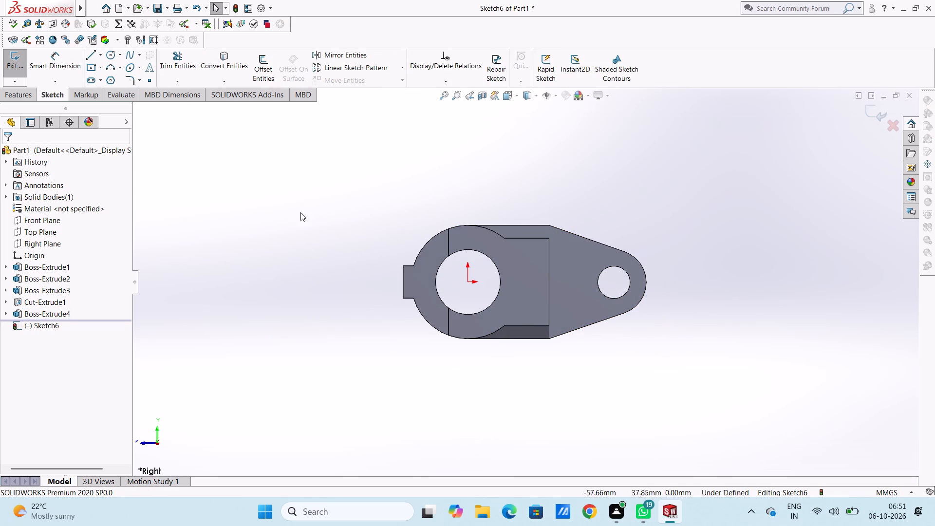
pyautogui.click(109, 55)
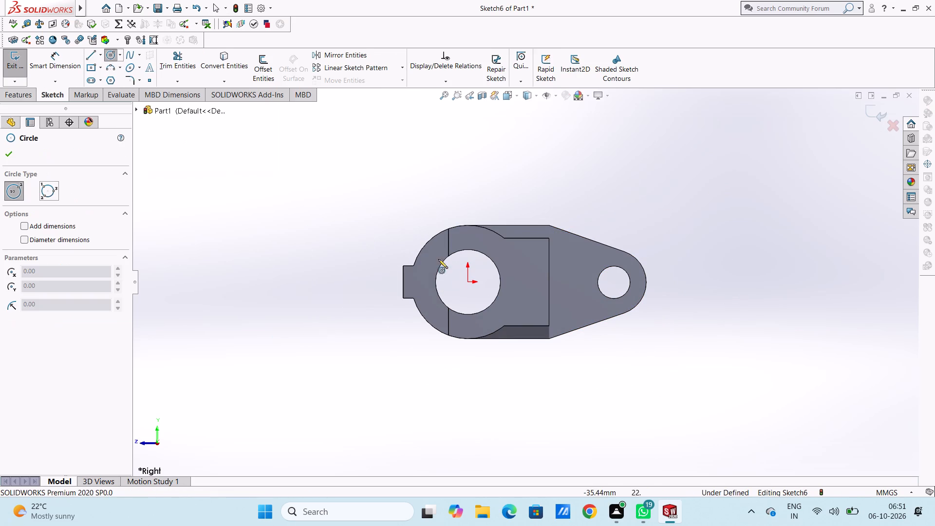
pyautogui.click(468, 281)
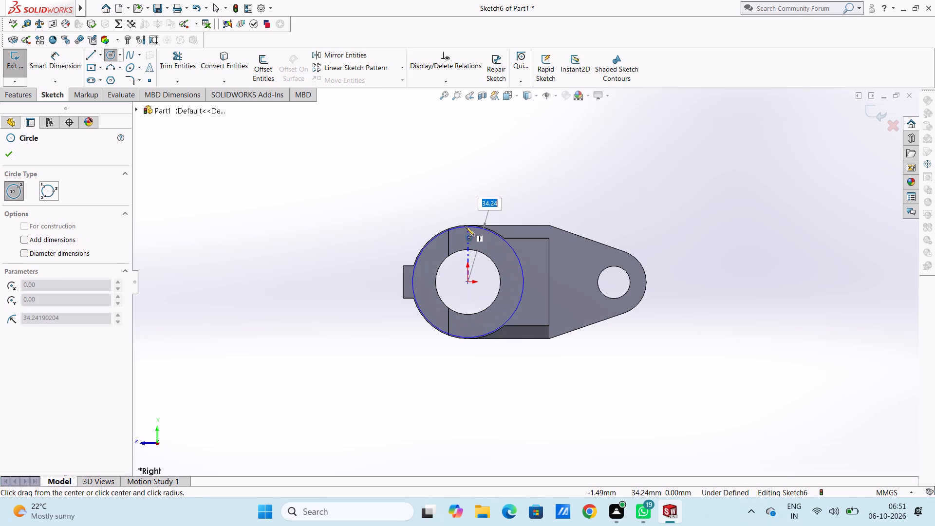
pyautogui.click(436, 234)
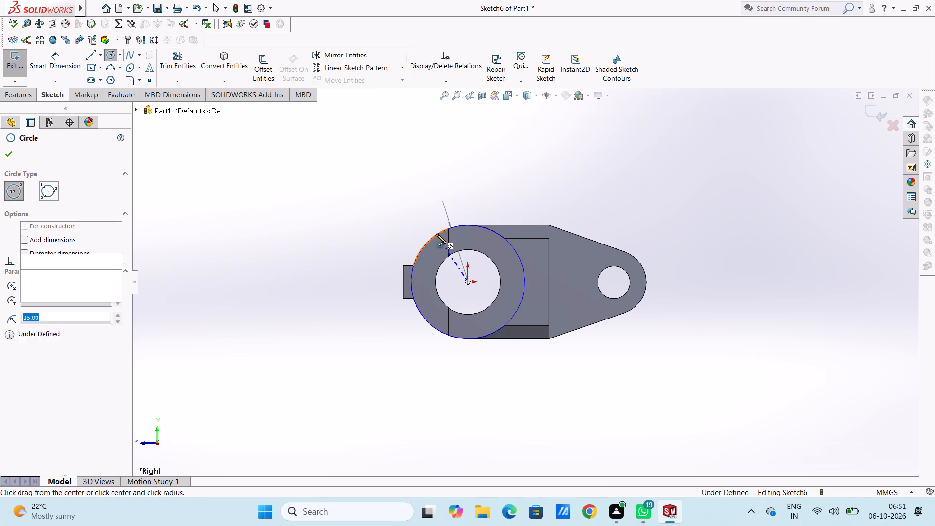
pyautogui.click(467, 281)
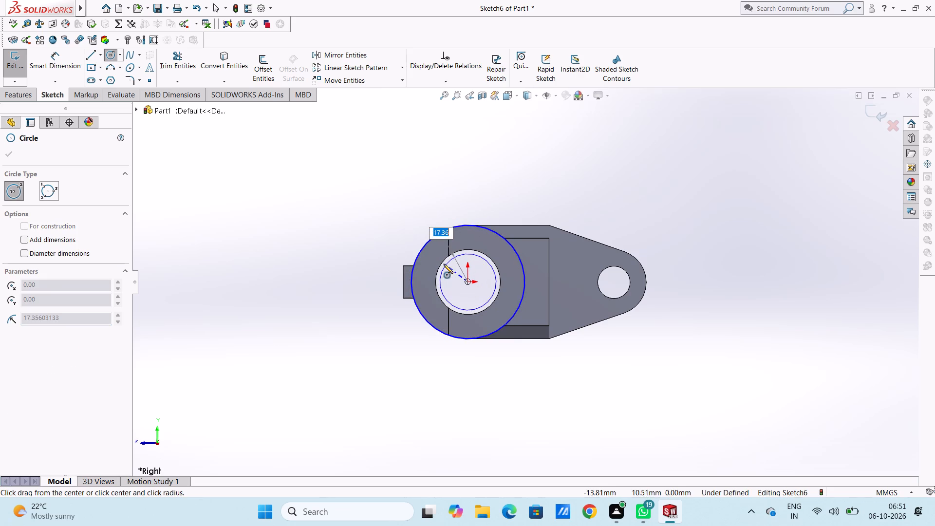
pyautogui.click(440, 263)
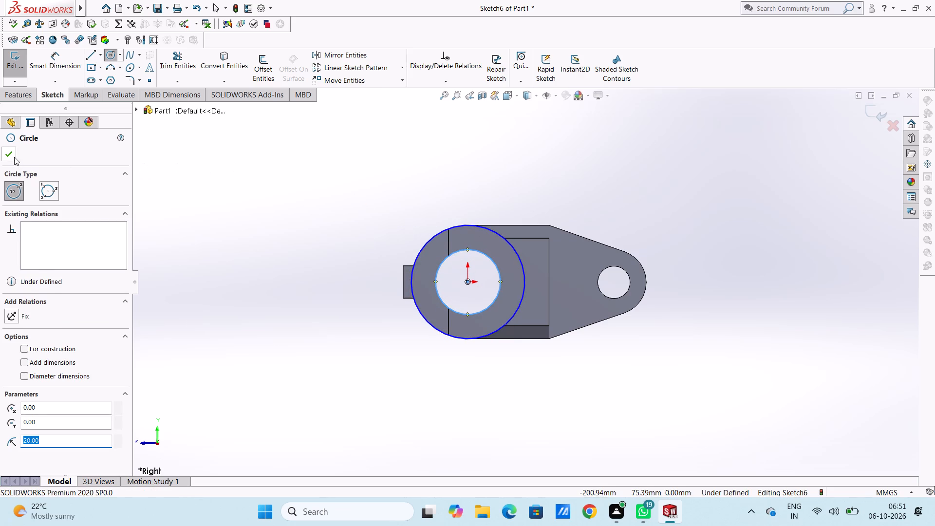
pyautogui.click(14, 156)
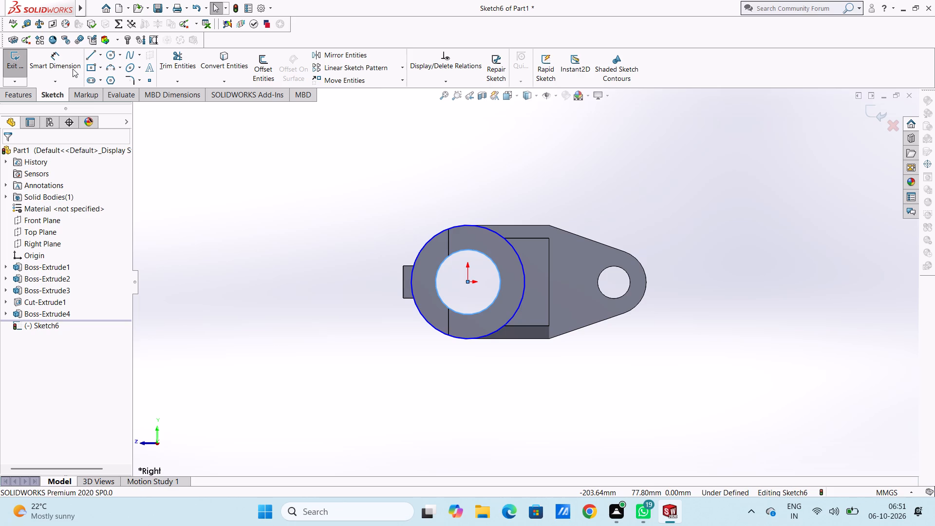
# Dimension the diameters of the outer and inner circles on the large ring.
pyautogui.click(48, 61)
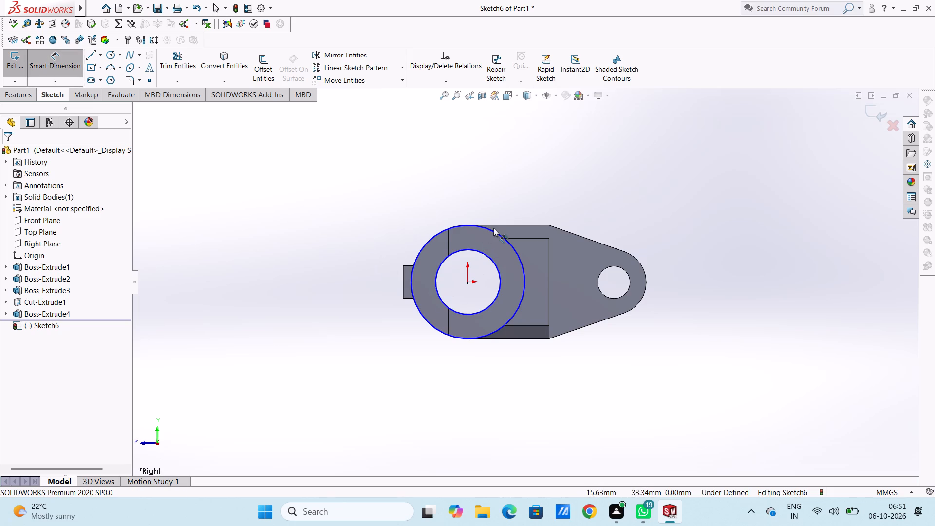
pyautogui.click(493, 230)
pyautogui.click(630, 177)
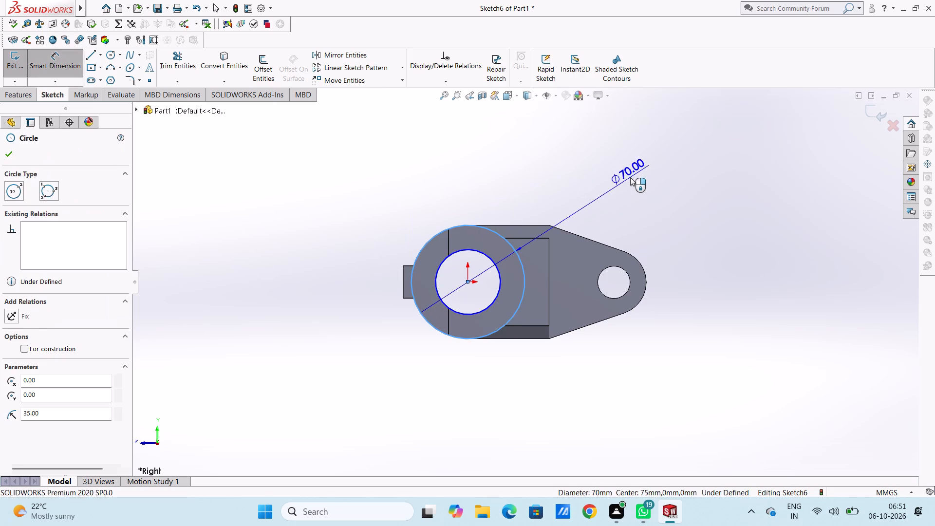
pyautogui.click(587, 161)
pyautogui.click(533, 166)
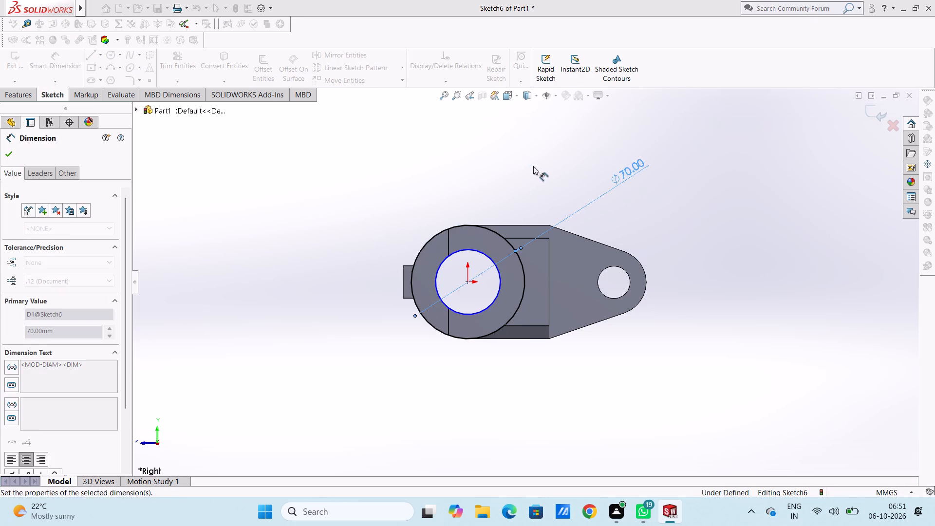
pyautogui.click(461, 253)
pyautogui.click(570, 156)
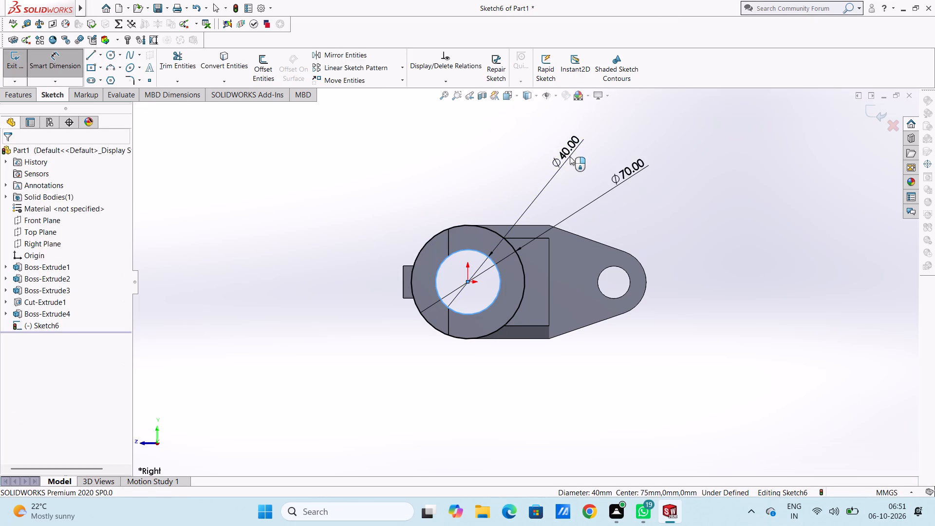
pyautogui.click(528, 139)
pyautogui.click(480, 148)
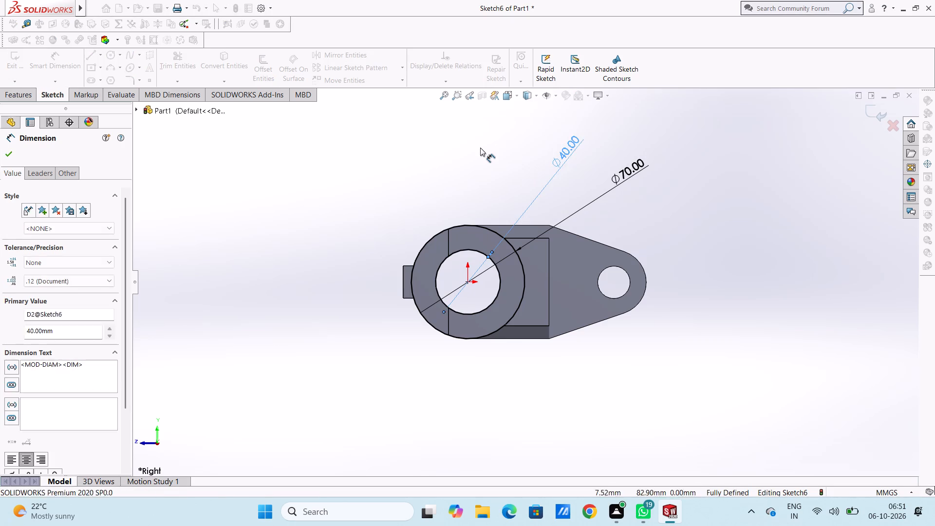
# Draw two concentric circles at the small ring's centre, about 20 mm and 40 mm in diameter, over its hole and outer edge.
pyautogui.click(110, 53)
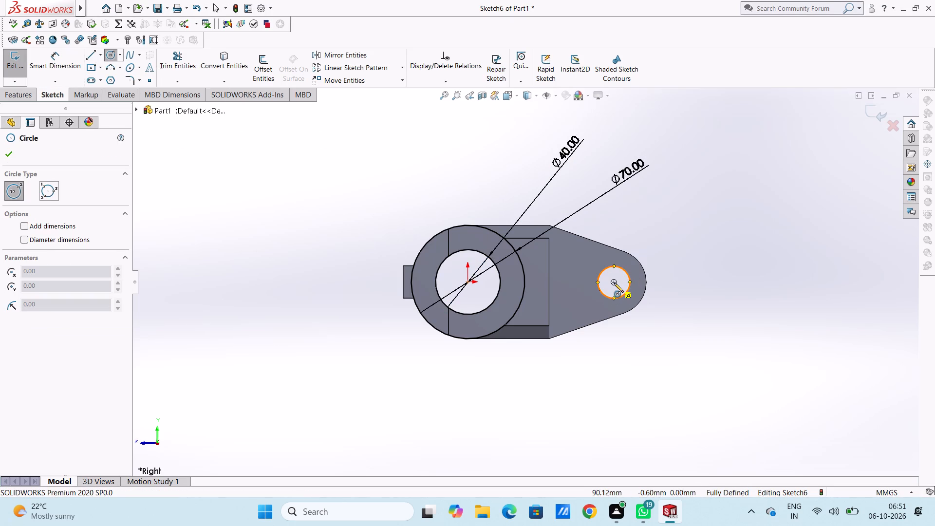
pyautogui.click(614, 283)
pyautogui.click(621, 269)
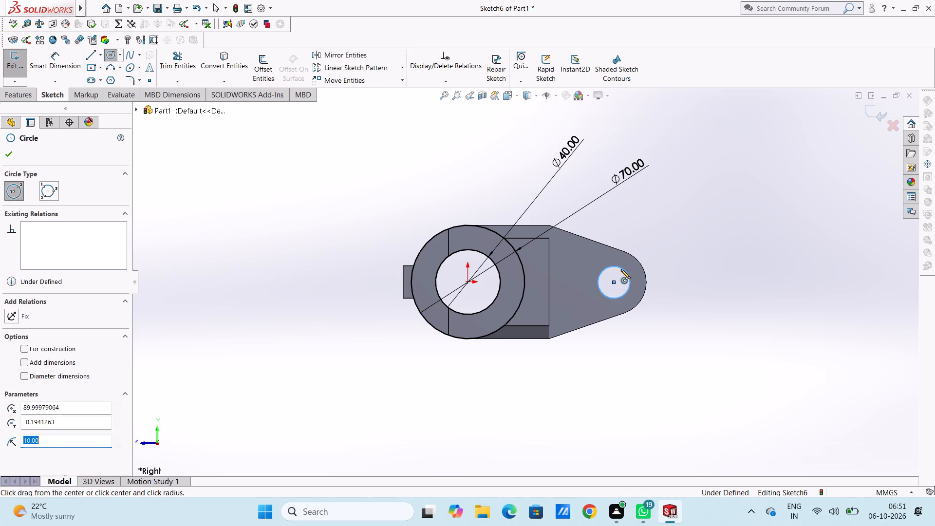
pyautogui.click(614, 282)
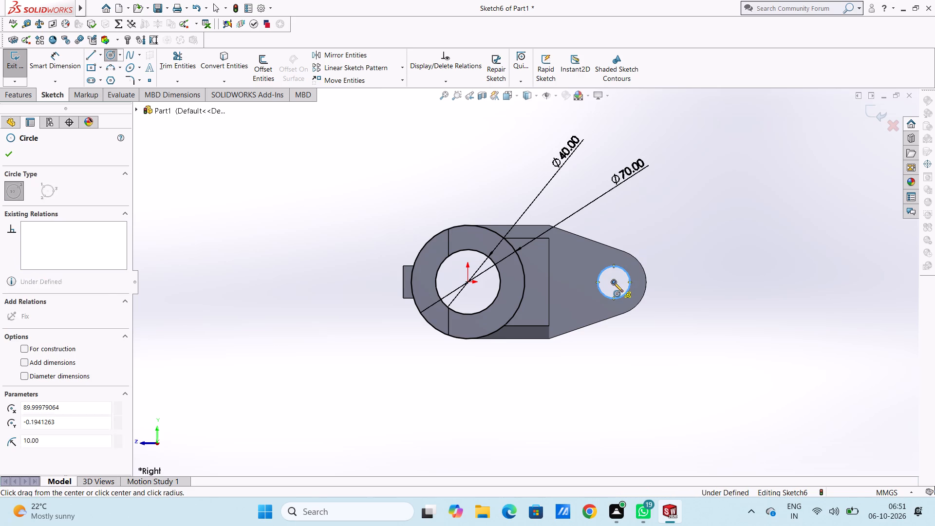
pyautogui.click(644, 272)
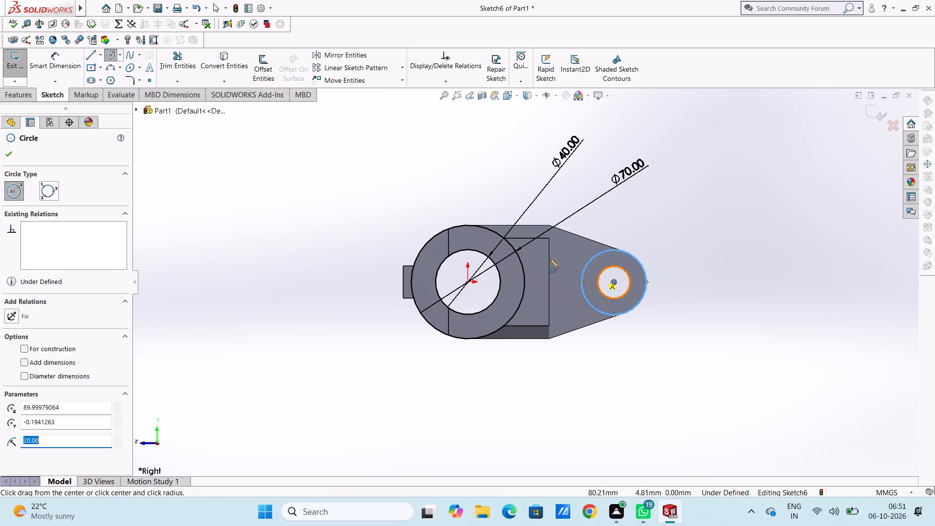
pyautogui.click(11, 156)
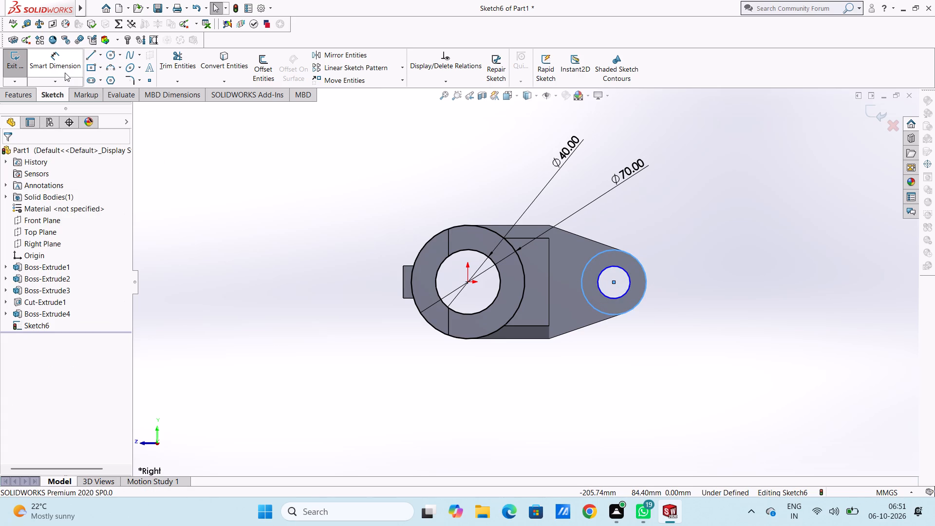
# Dimension the diameters of the outer and inner circles on the small ring.
pyautogui.click(64, 71)
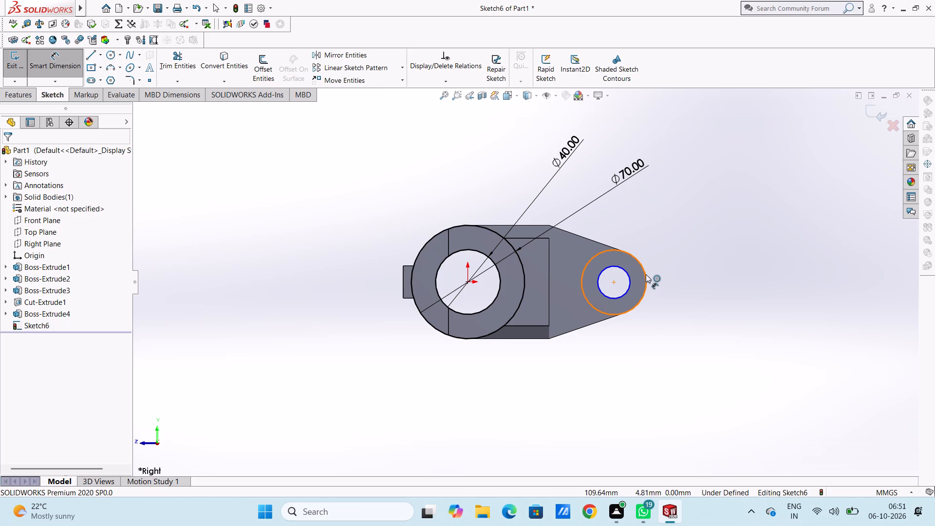
pyautogui.click(646, 274)
pyautogui.click(783, 209)
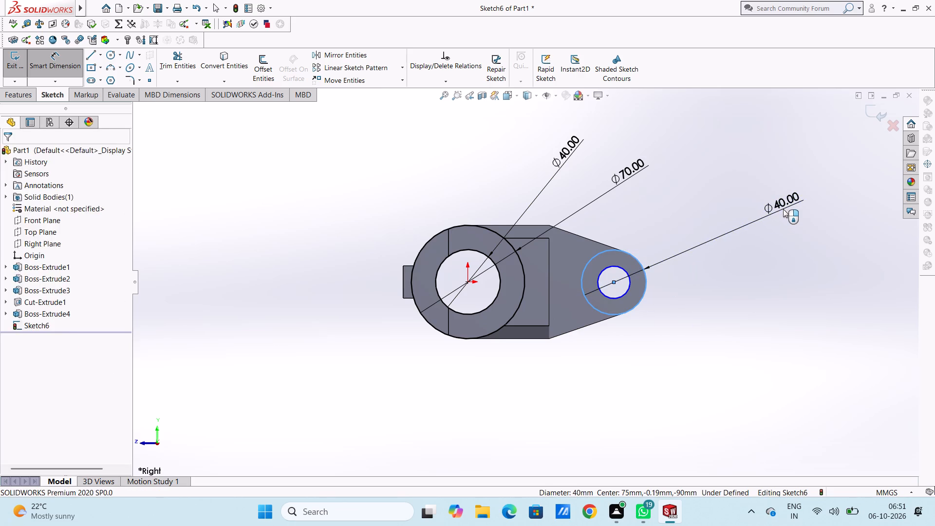
pyautogui.click(743, 193)
pyautogui.click(711, 202)
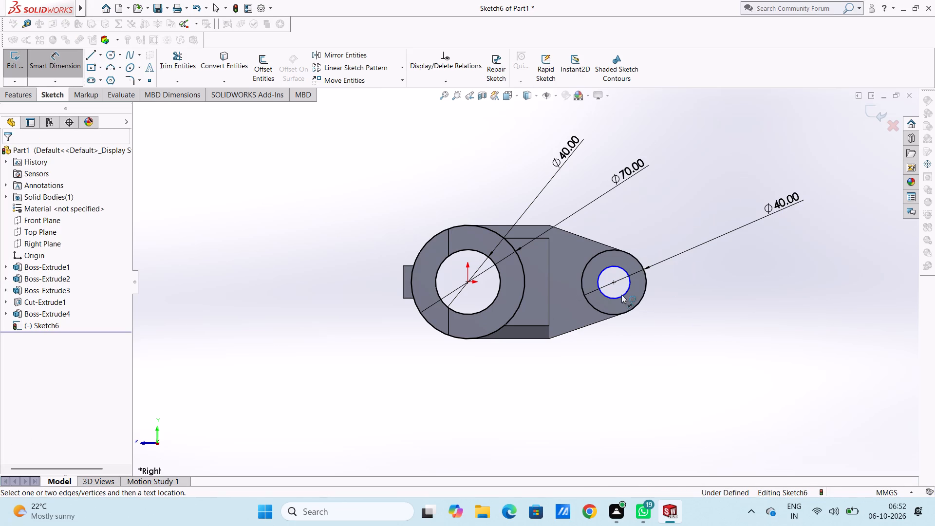
pyautogui.click(621, 295)
pyautogui.click(727, 346)
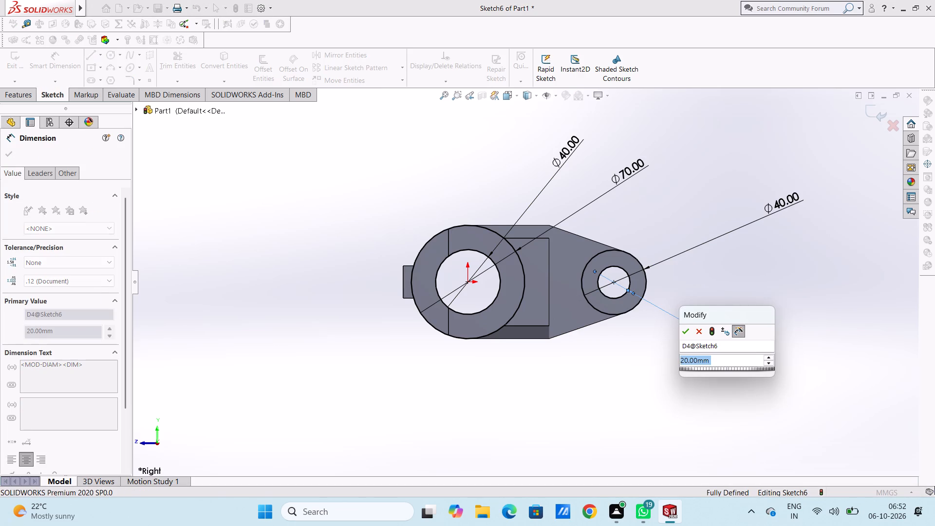
pyautogui.click(687, 332)
pyautogui.click(704, 281)
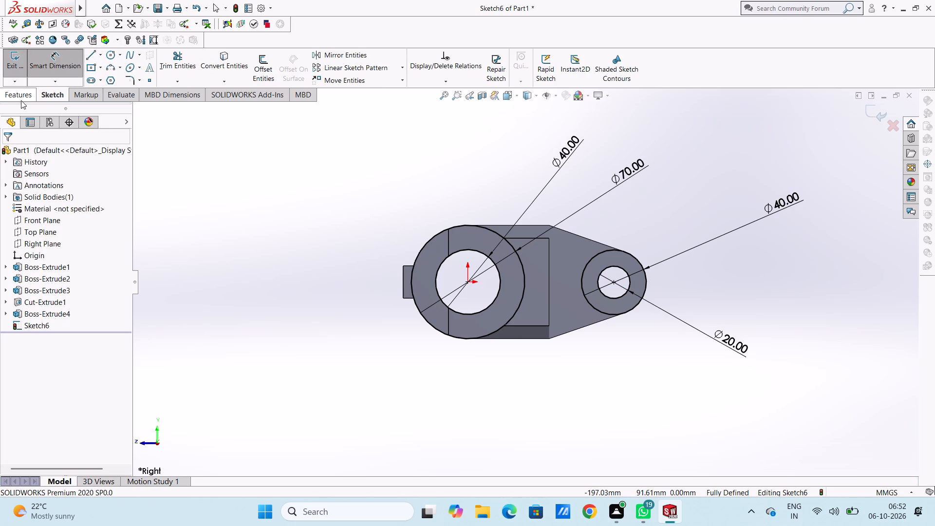
# Trace the small tab beside the large ring with two horizontal lines about 6.5 mm long and a vertical line about 20 mm long.
pyautogui.click(68, 66)
pyautogui.click(88, 55)
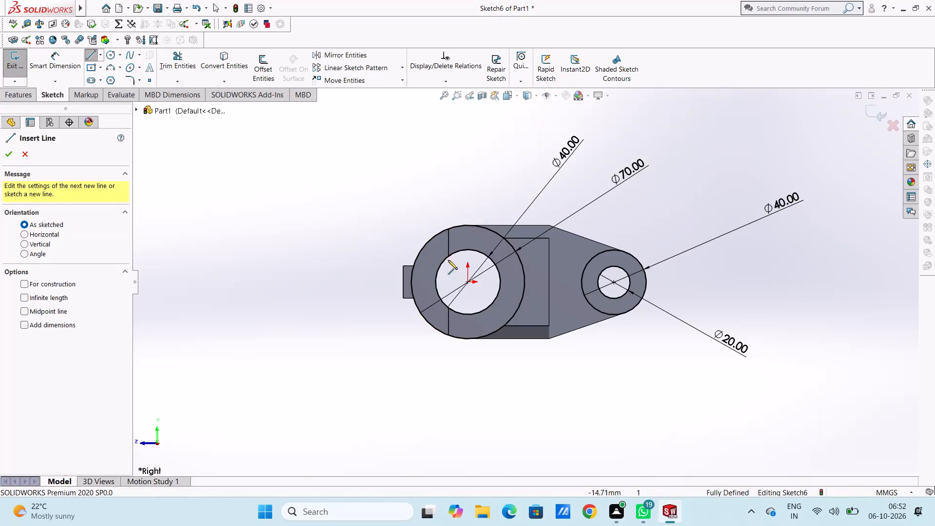
pyautogui.scroll(-5, 451, 274)
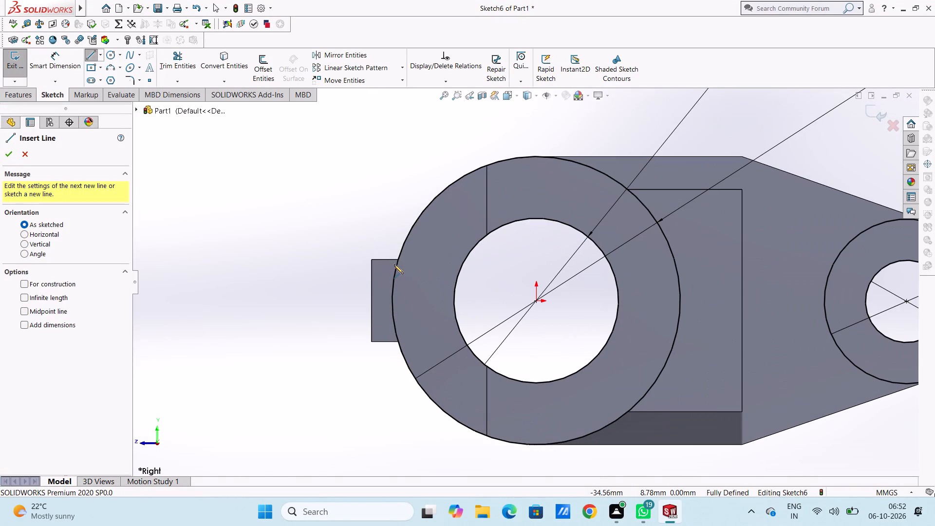
pyautogui.click(400, 260)
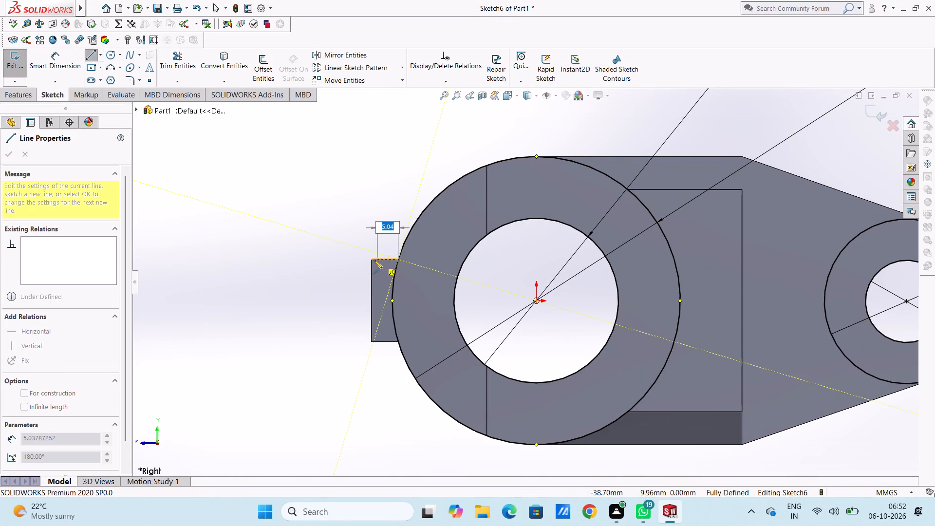
pyautogui.click(370, 259)
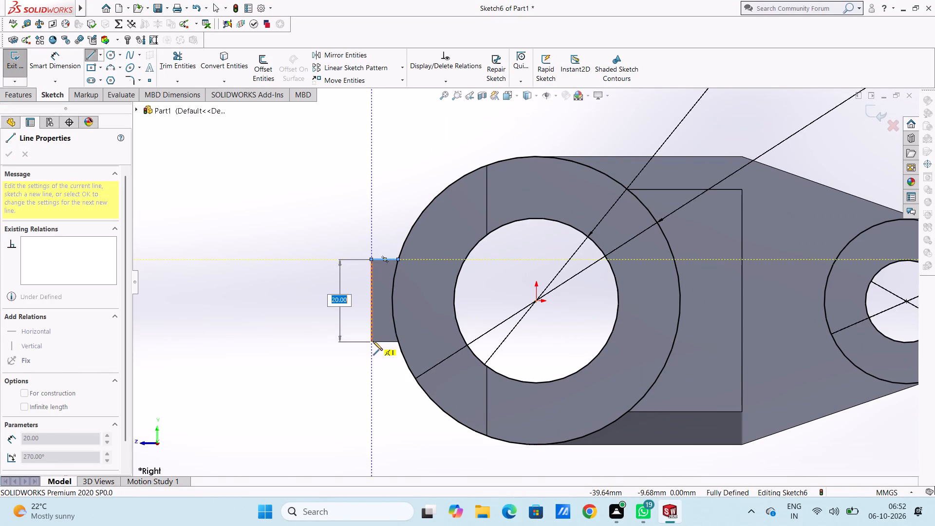
pyautogui.click(372, 343)
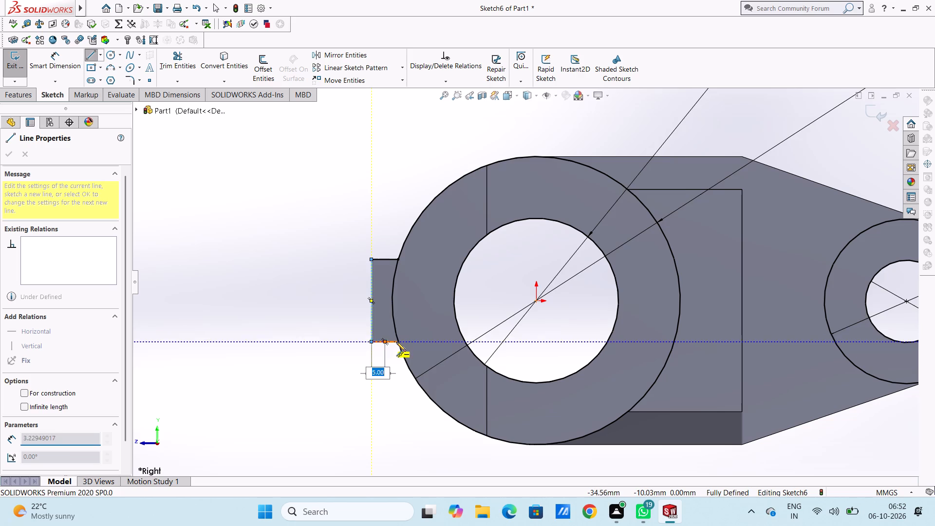
pyautogui.click(397, 342)
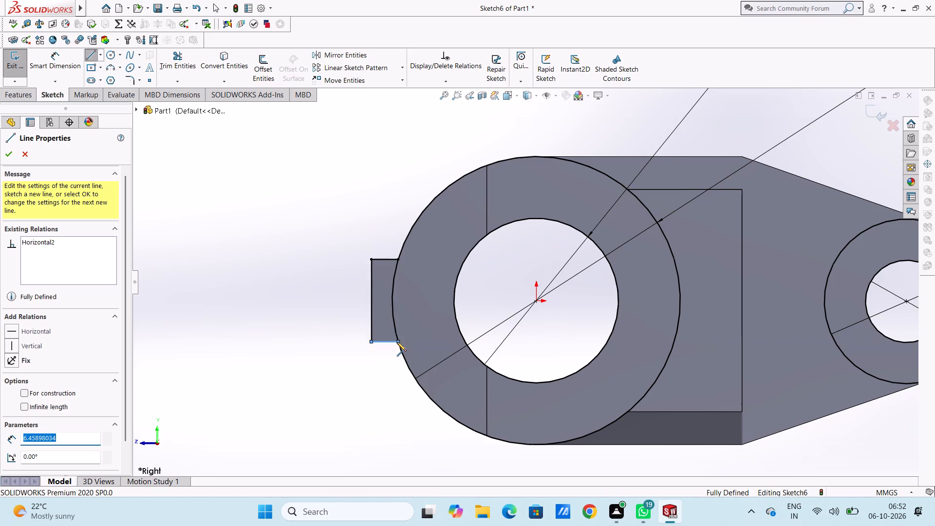
pyautogui.press('Escape')
pyautogui.press('Escape')
pyautogui.press('Escape')
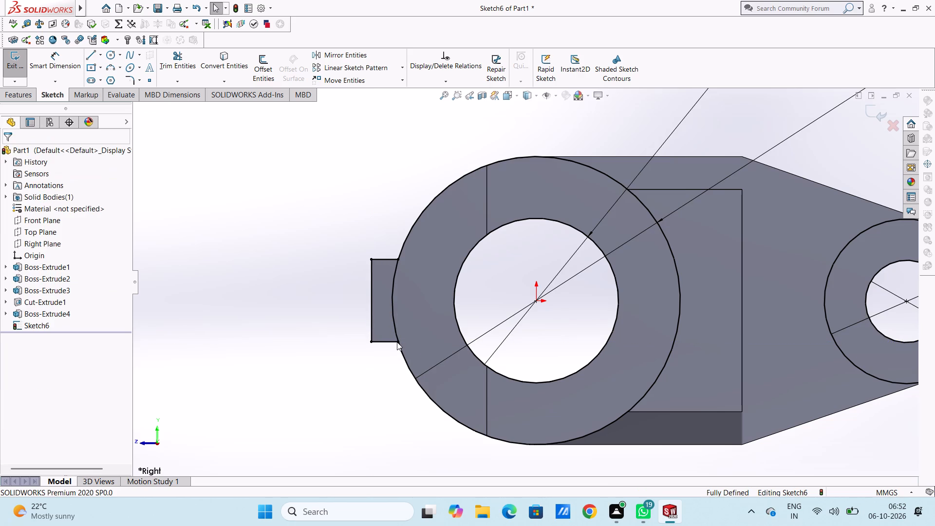
# Extrude the tab region, both regions of the large ring and the small ring's region as a 25 mm boss.
pyautogui.scroll(5, 397, 342)
pyautogui.moveTo(389, 238); pyautogui.dragTo(405, 299, button='middle')
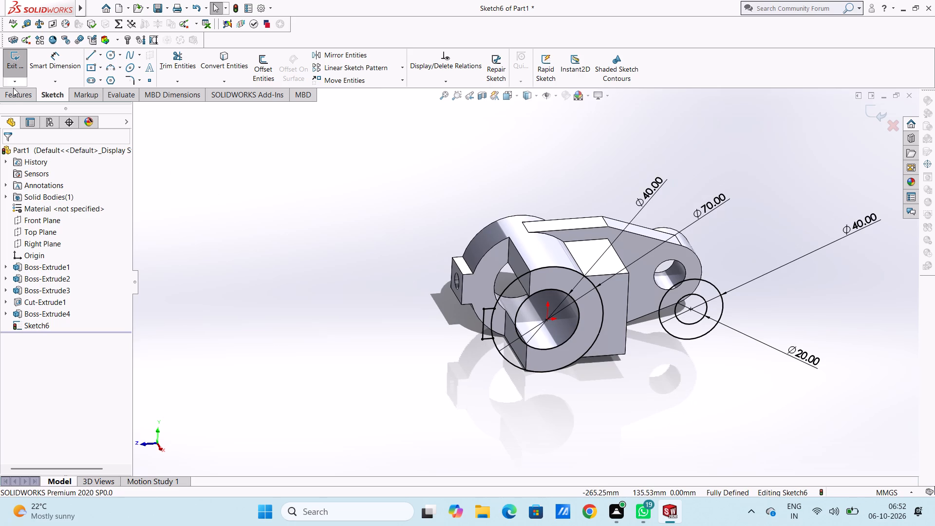
pyautogui.click(11, 95)
pyautogui.click(11, 65)
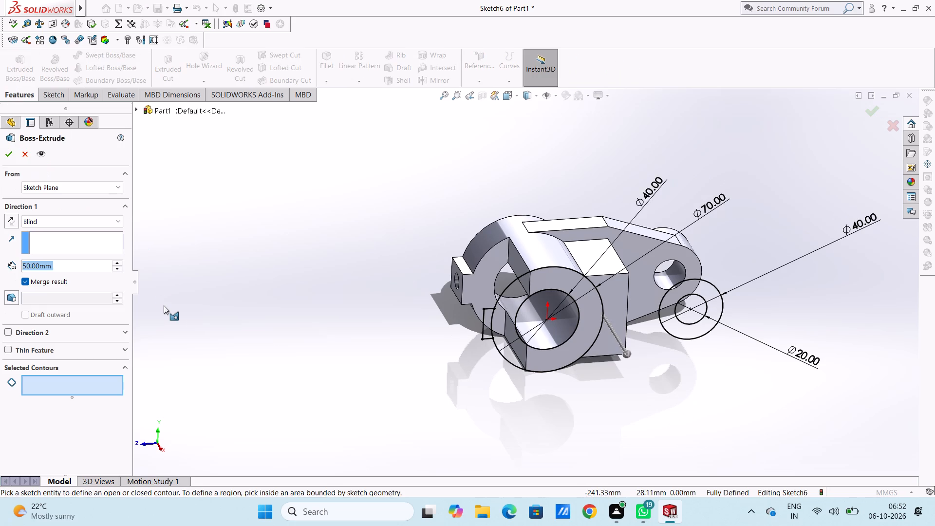
pyautogui.click(486, 319)
pyautogui.click(517, 300)
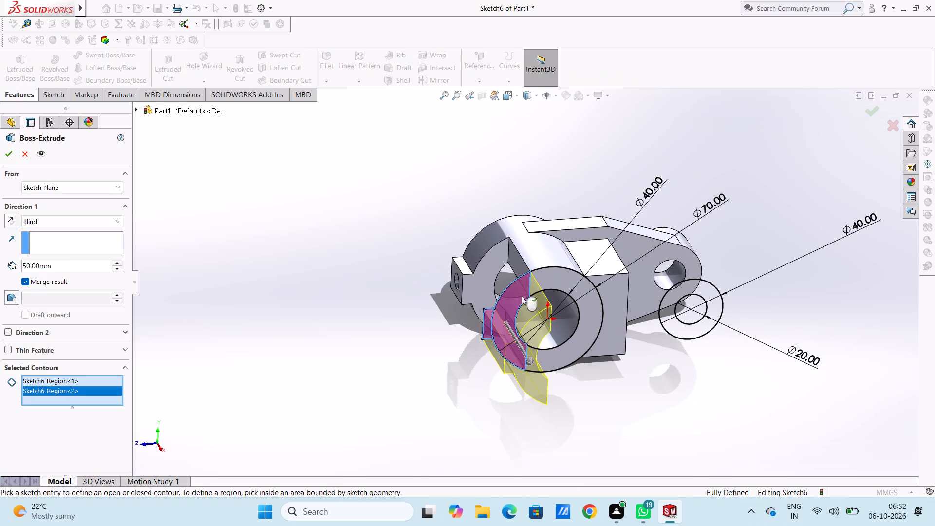
pyautogui.click(546, 281)
pyautogui.click(673, 294)
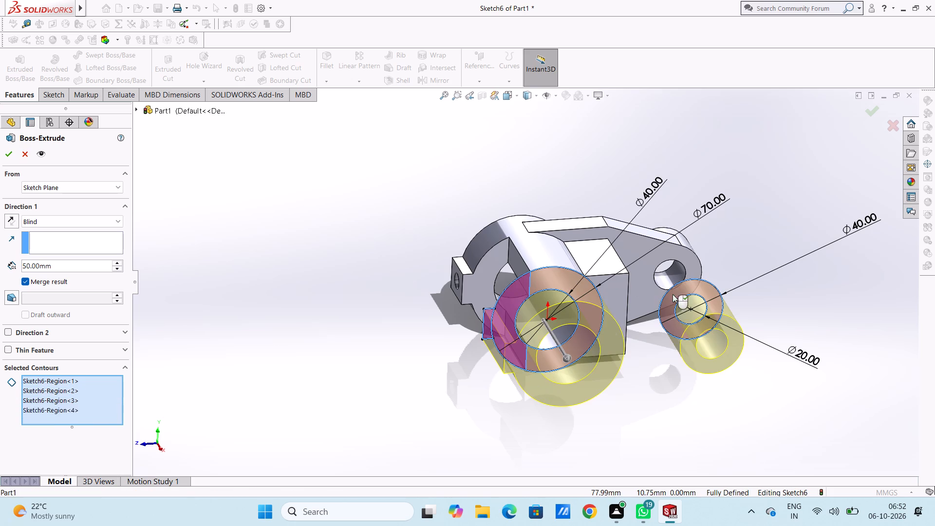
pyautogui.click(75, 266)
pyautogui.click(75, 266)
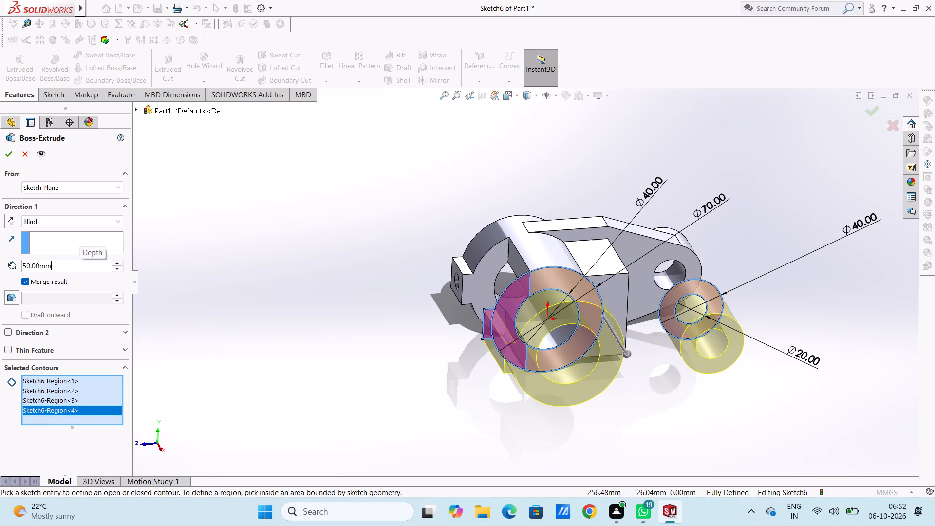
pyautogui.doubleClick(75, 266)
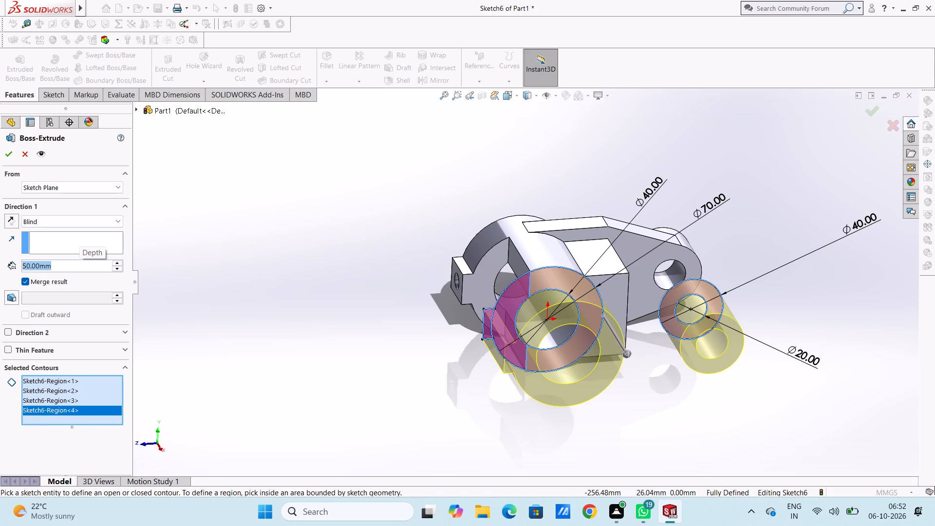
pyautogui.write('25')
pyautogui.press('Return')
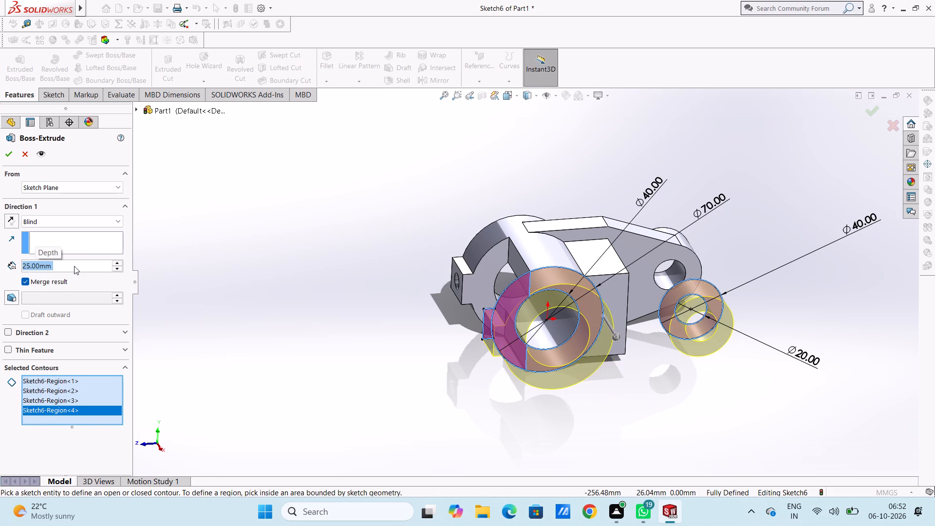
pyautogui.click(9, 157)
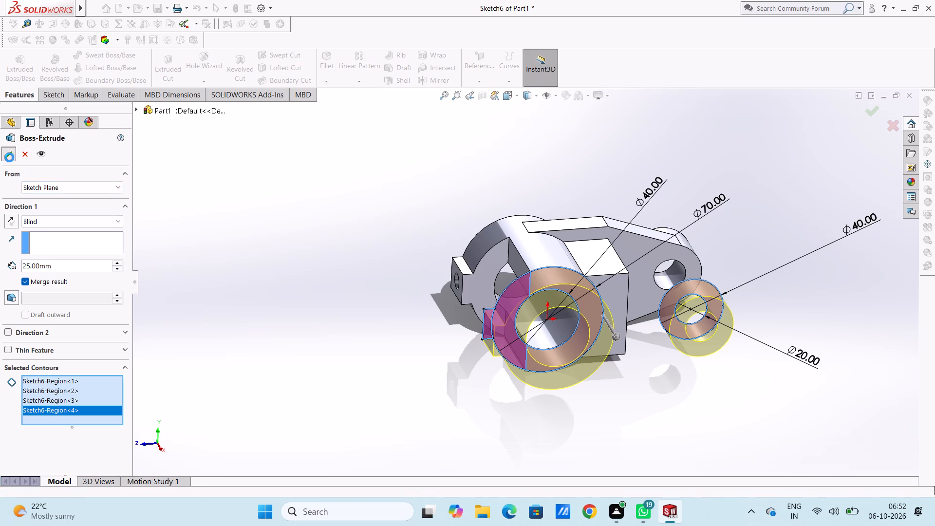
pyautogui.click(246, 213)
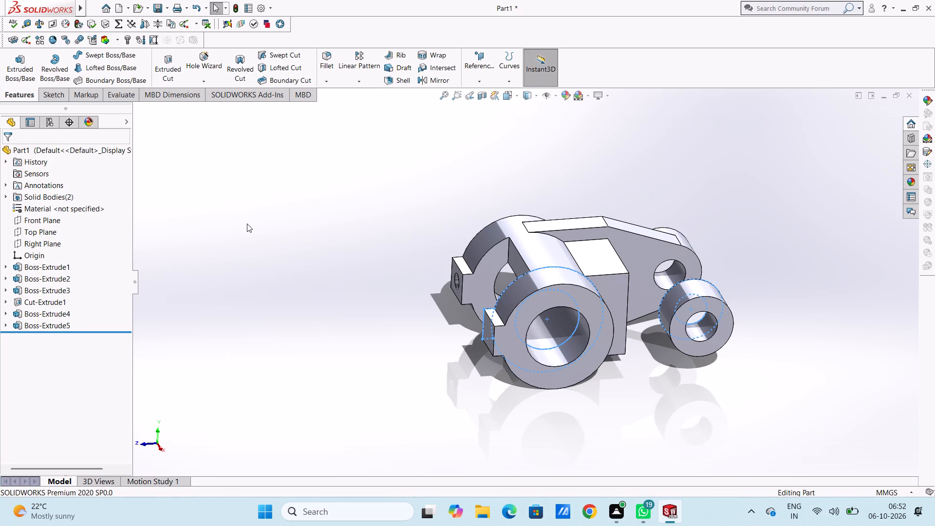
# Start a sketch on the new tab's front face and draw a circle about 12.6 mm in diameter at its centre.
pyautogui.moveTo(242, 274); pyautogui.dragTo(294, 277, button='middle')
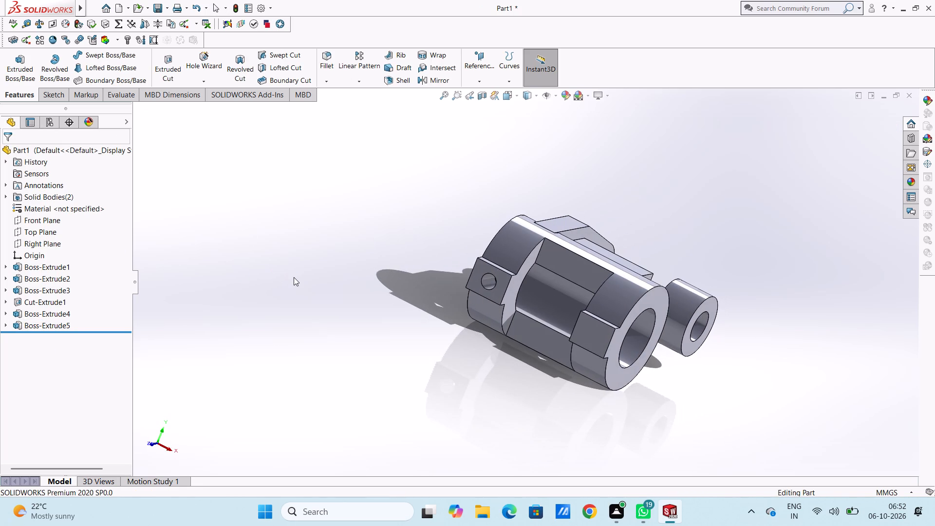
pyautogui.hotkey('ctrl', '1')
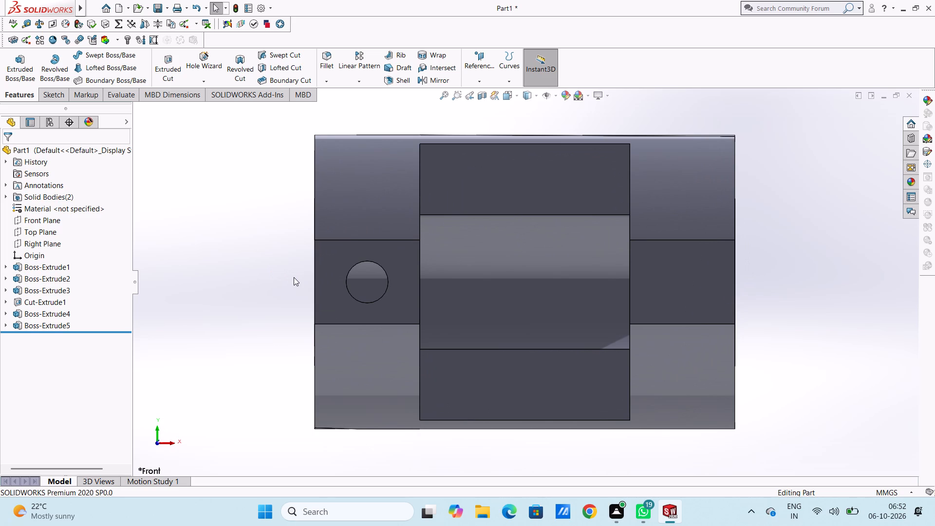
pyautogui.scroll(3, 294, 277)
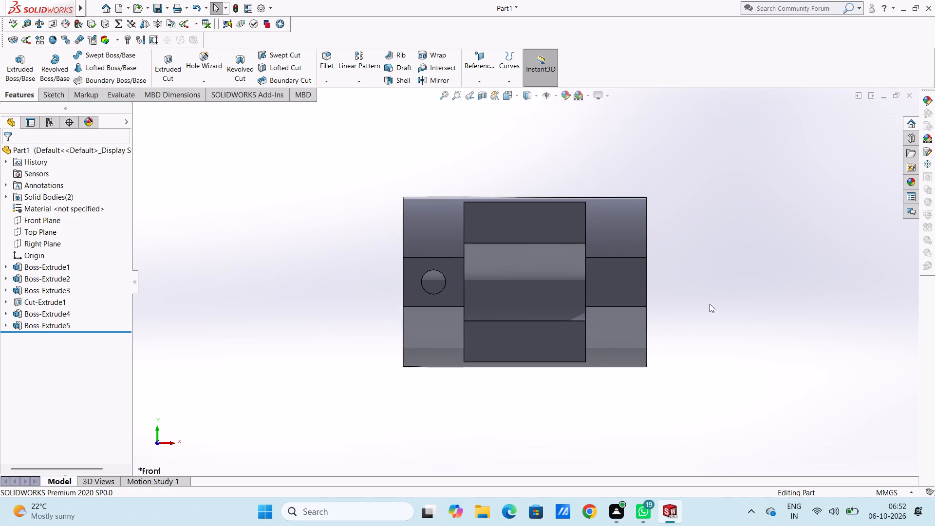
pyautogui.scroll(-1, 711, 298)
pyautogui.click(583, 280)
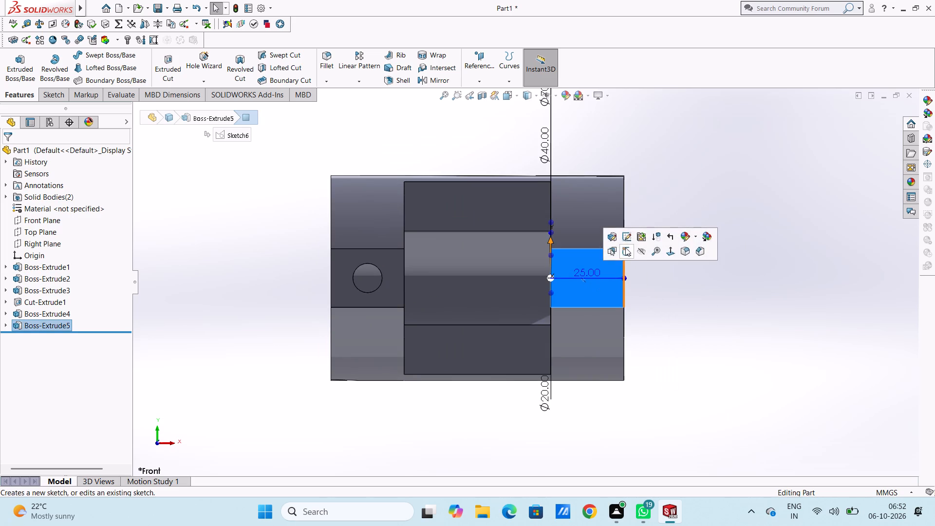
pyautogui.click(629, 248)
pyautogui.click(676, 308)
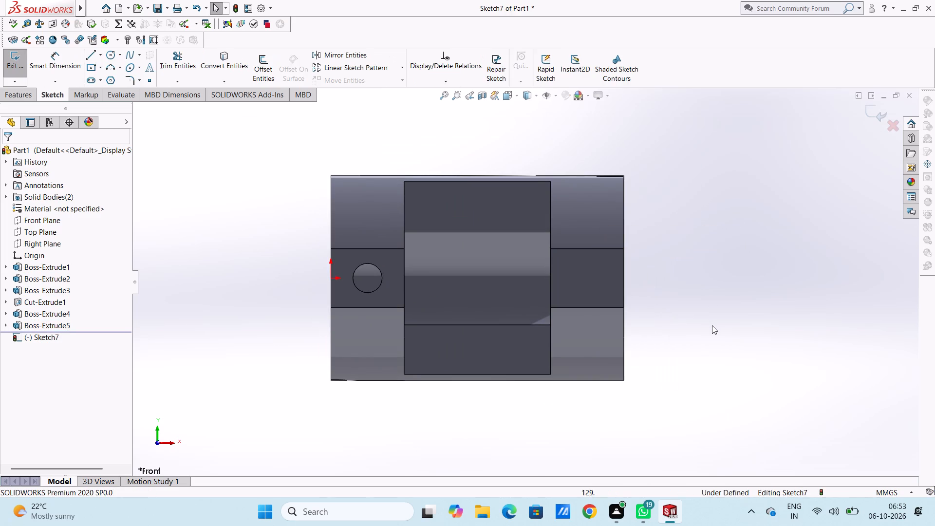
pyautogui.click(109, 57)
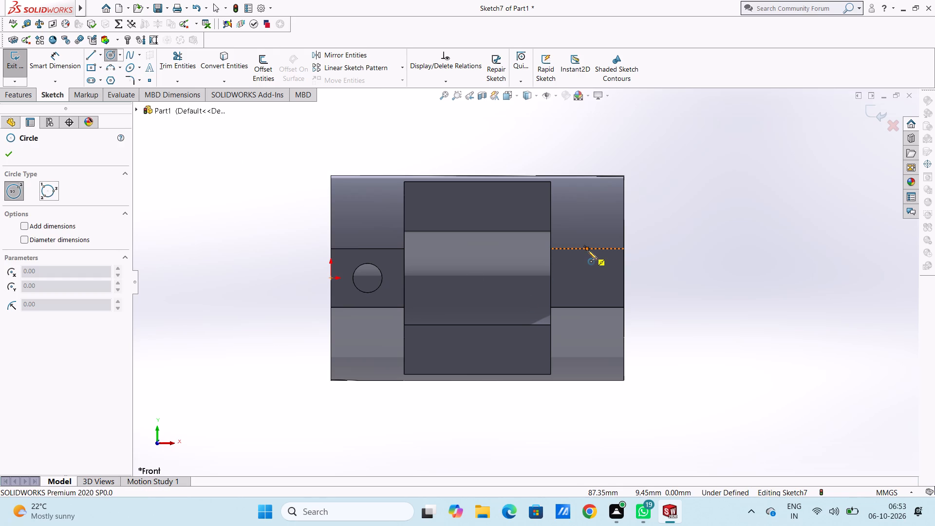
pyautogui.click(588, 279)
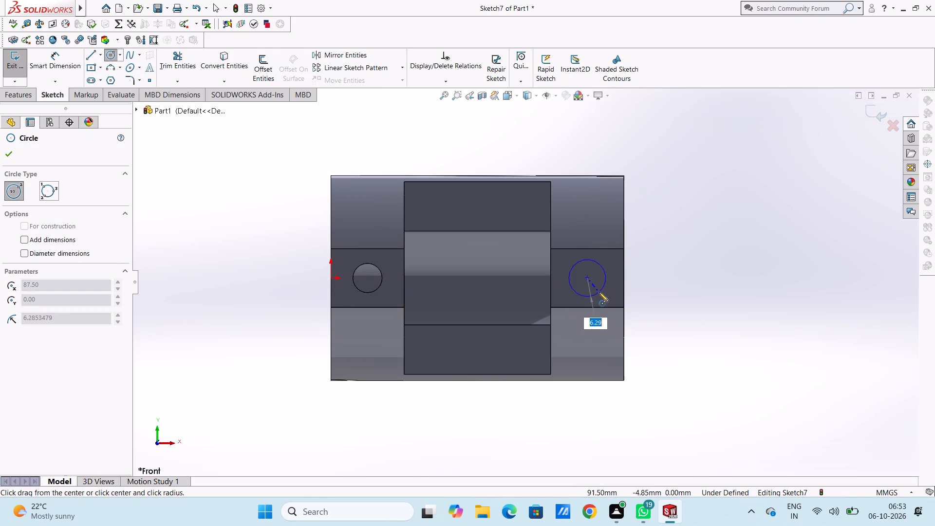
pyautogui.click(599, 292)
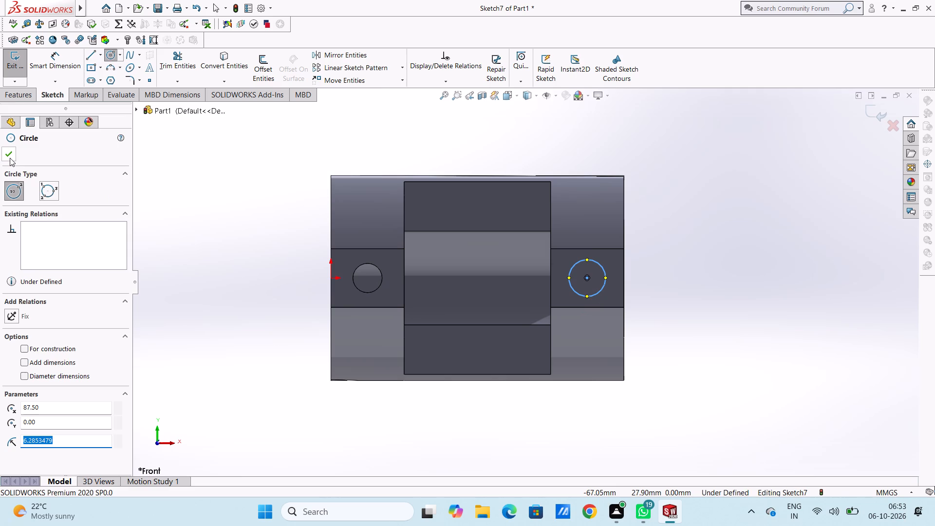
pyautogui.click(10, 157)
# Dimension the tab circle's diameter as 10 mm.
pyautogui.click(61, 62)
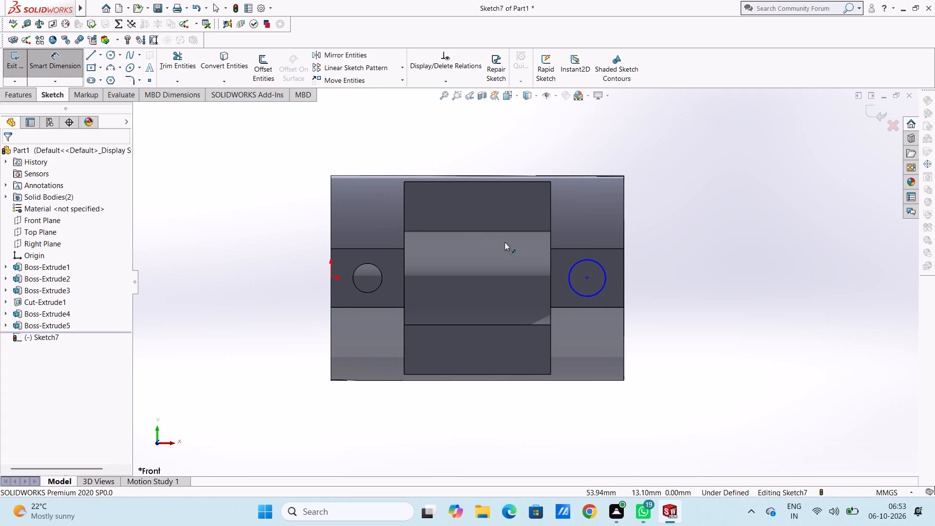
pyautogui.click(576, 263)
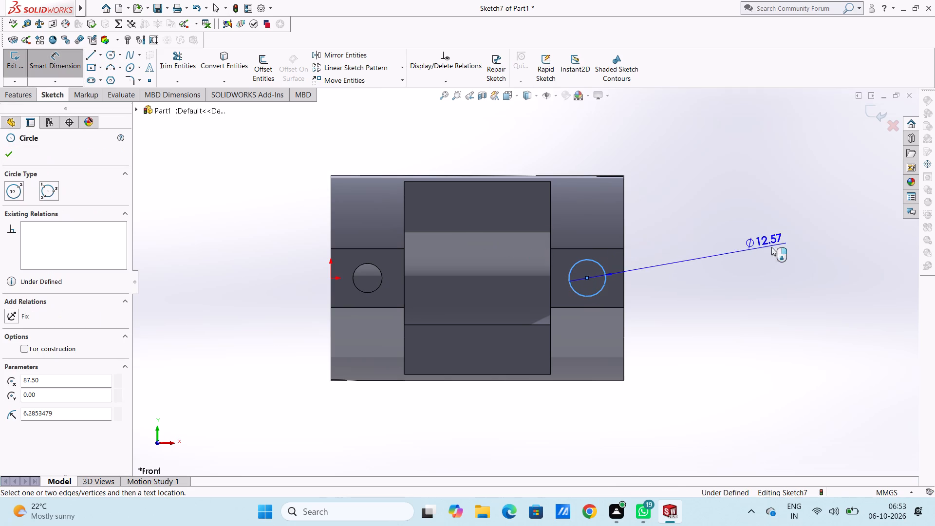
pyautogui.click(788, 246)
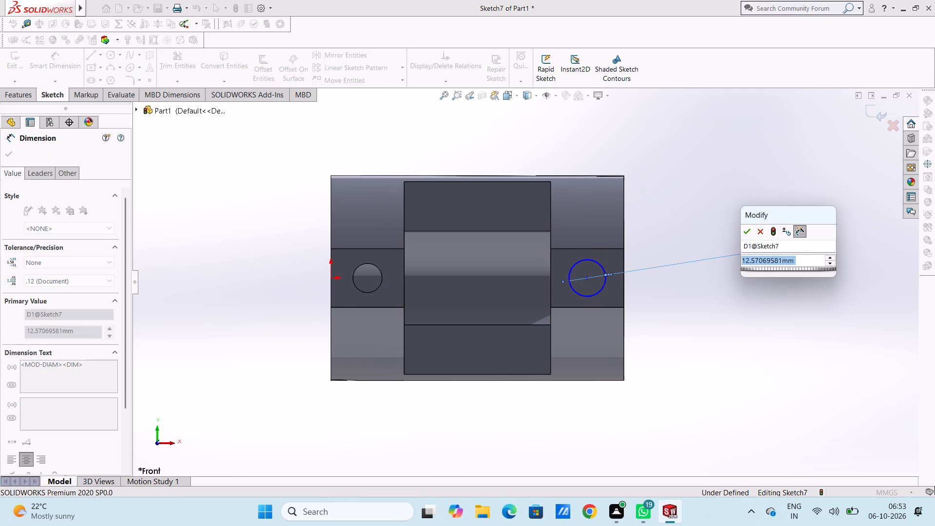
pyautogui.write('10')
pyautogui.press('Return')
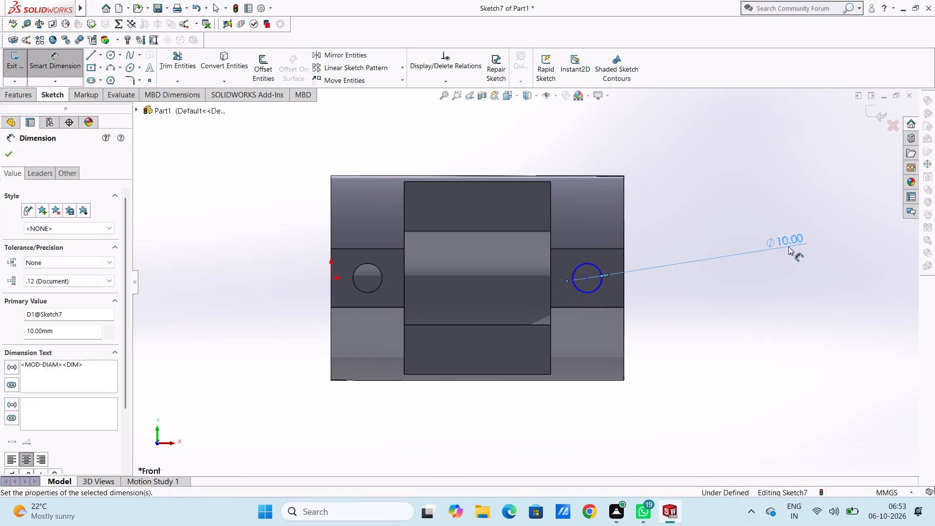
pyautogui.click(773, 351)
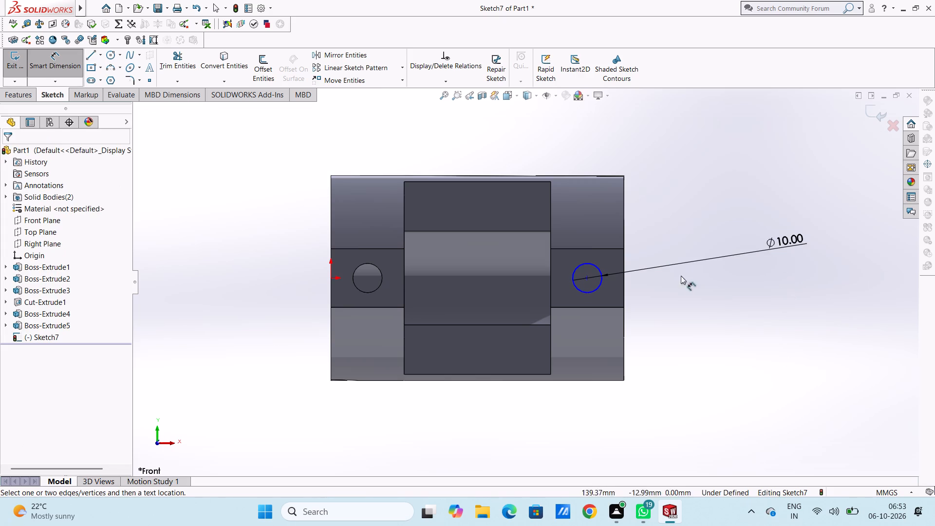
# Dimension the circle's centre from the tab's upper horizontal edge and from its outer vertical edge.
pyautogui.click(587, 279)
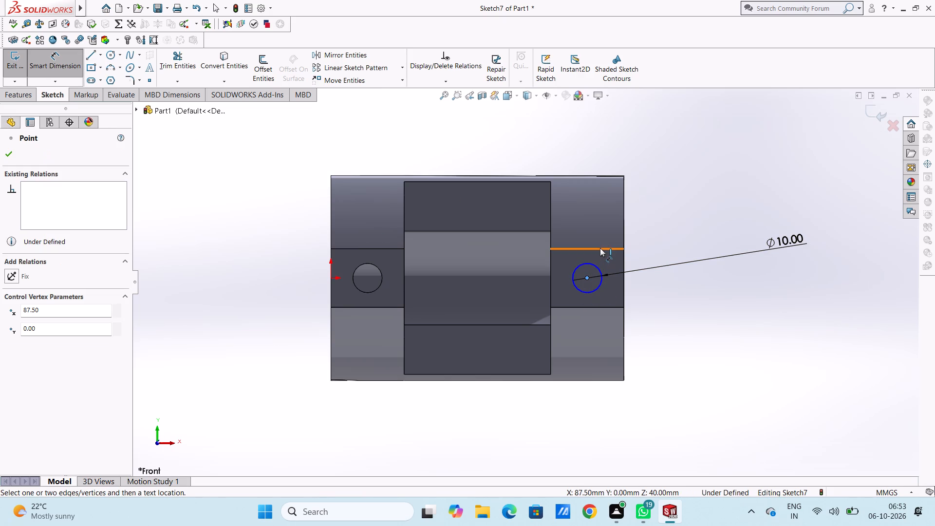
pyautogui.click(600, 247)
pyautogui.click(847, 271)
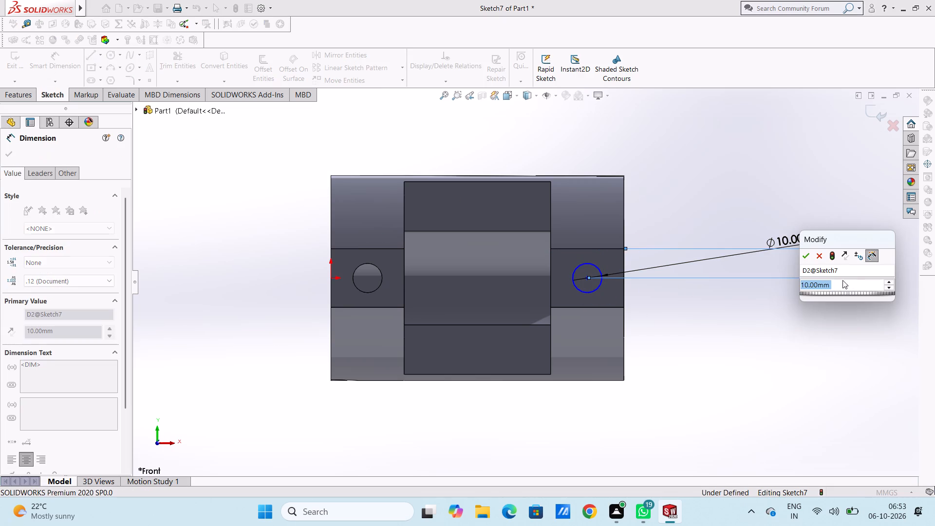
pyautogui.click(807, 256)
pyautogui.click(723, 207)
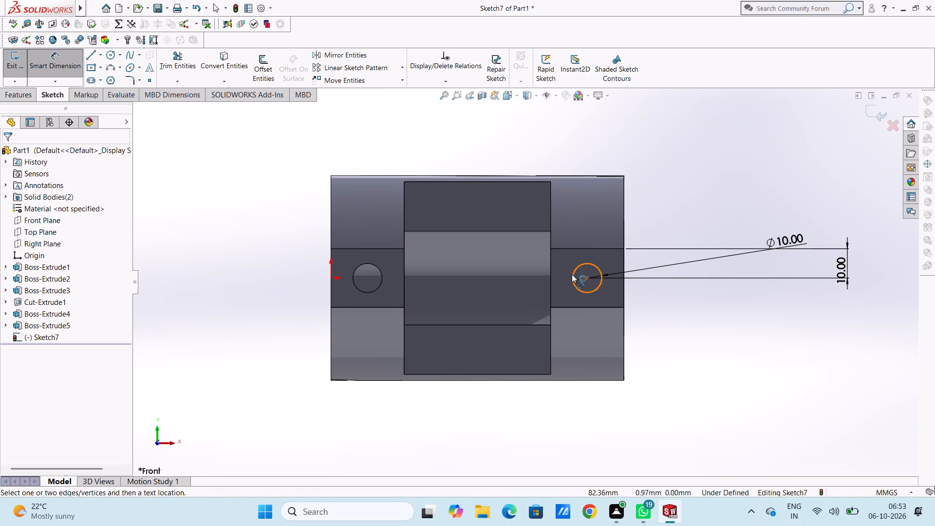
pyautogui.click(586, 279)
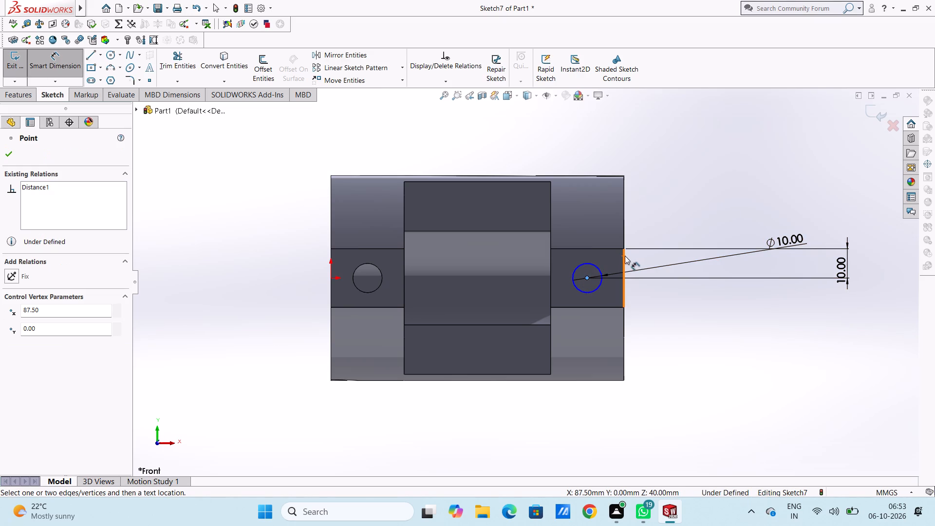
pyautogui.click(622, 256)
pyautogui.click(625, 423)
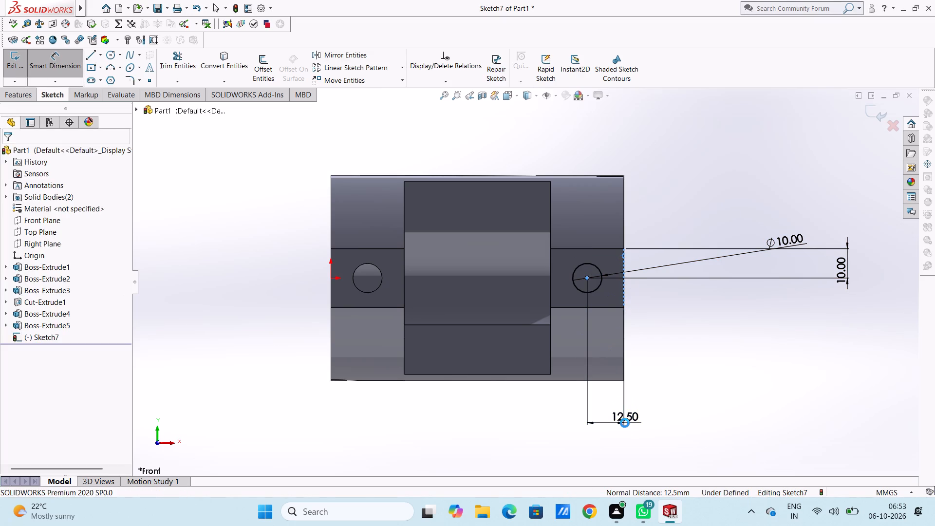
pyautogui.click(583, 407)
pyautogui.click(568, 415)
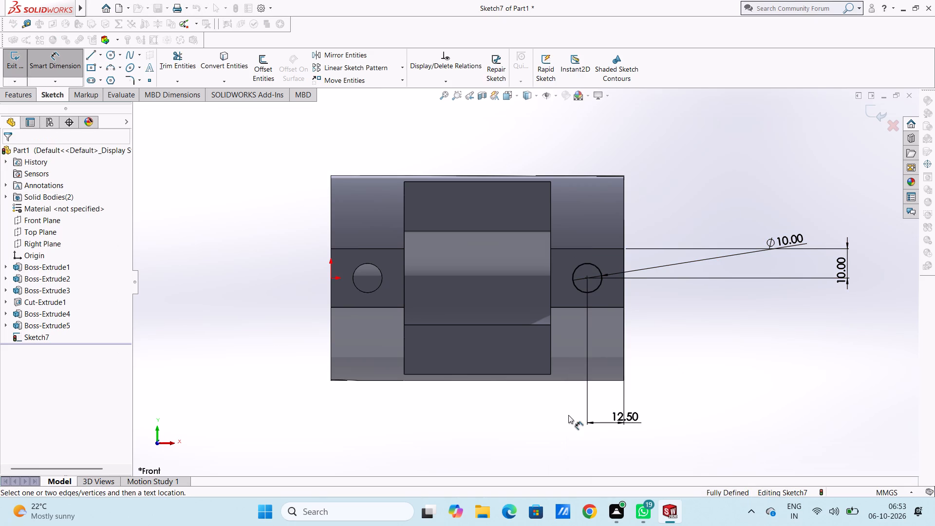
# Cut-extrude the circle on the new tab to a blind depth of 30 mm.
pyautogui.moveTo(712, 339); pyautogui.dragTo(656, 387, button='middle')
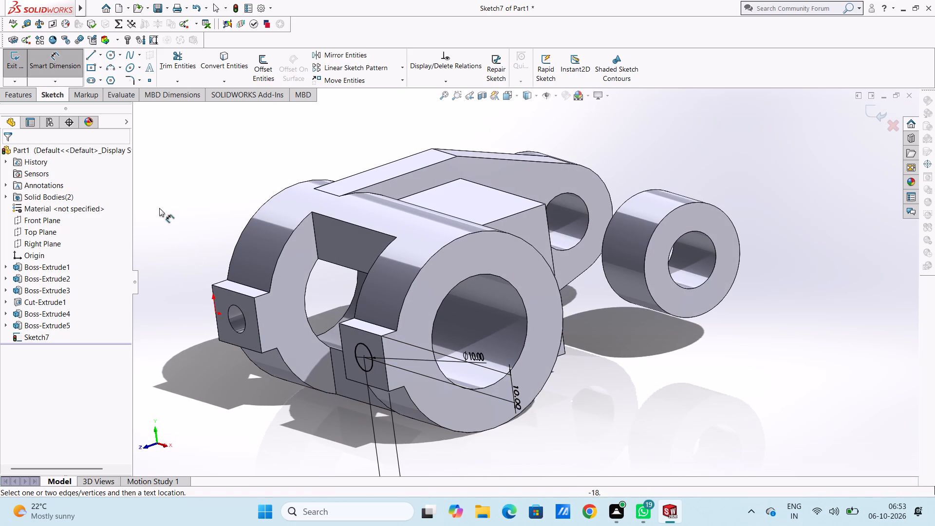
pyautogui.click(69, 70)
pyautogui.click(28, 92)
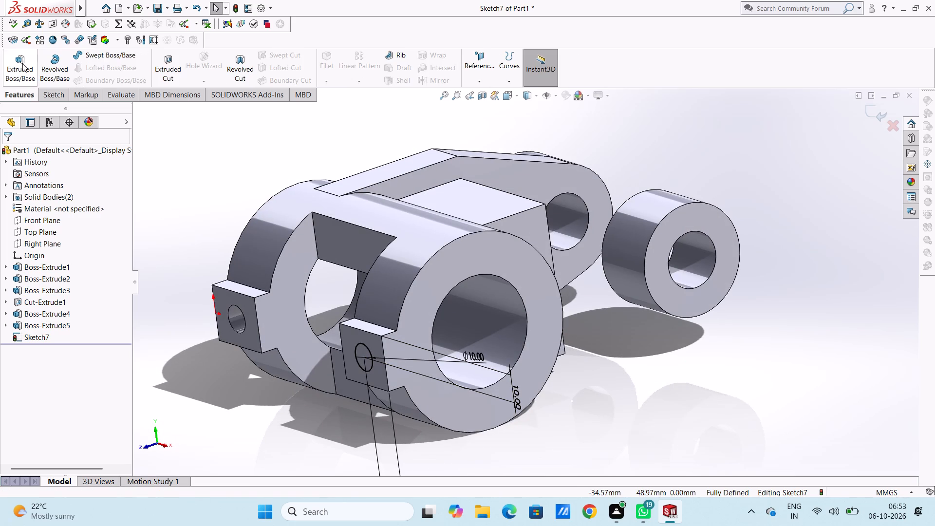
pyautogui.click(176, 66)
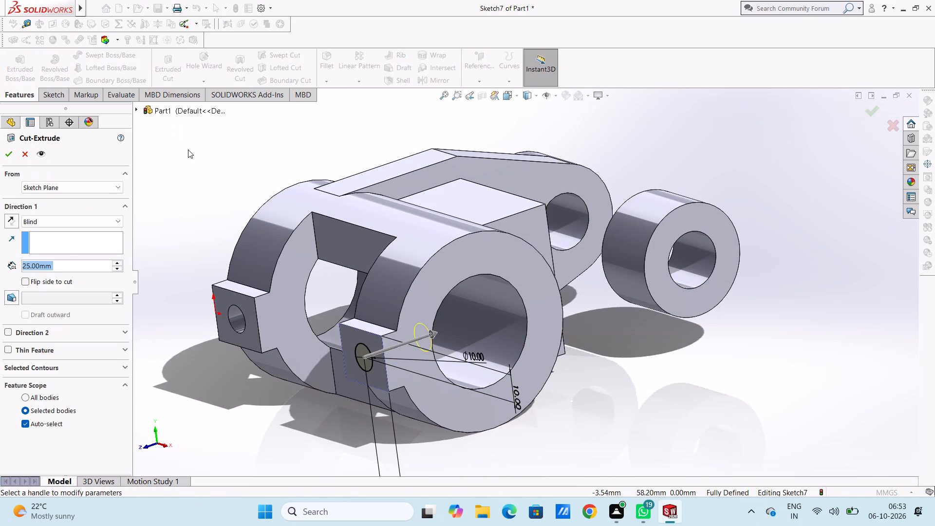
pyautogui.write('30')
pyautogui.press('Return')
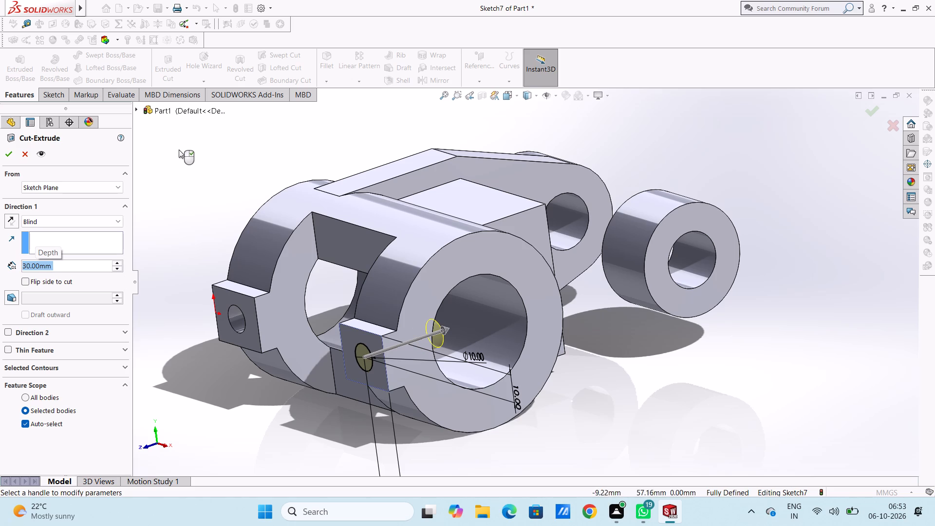
pyautogui.click(9, 154)
pyautogui.click(162, 166)
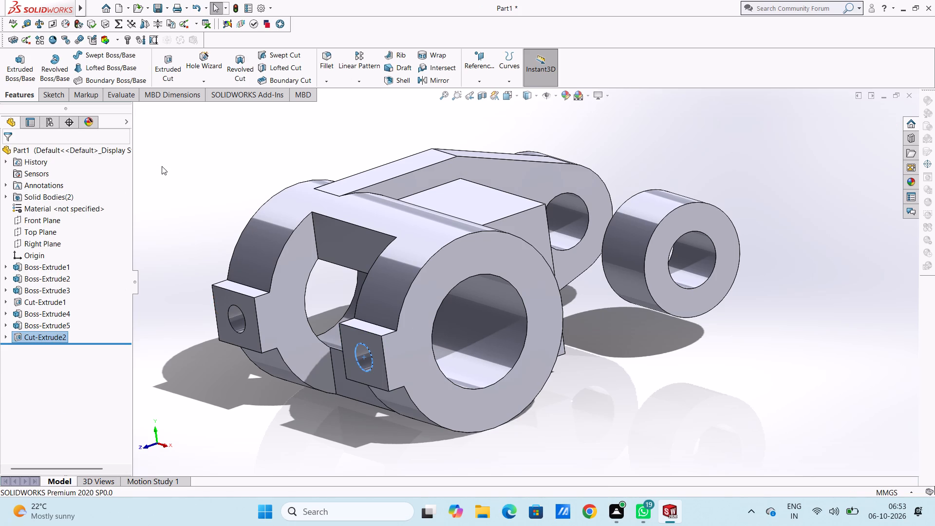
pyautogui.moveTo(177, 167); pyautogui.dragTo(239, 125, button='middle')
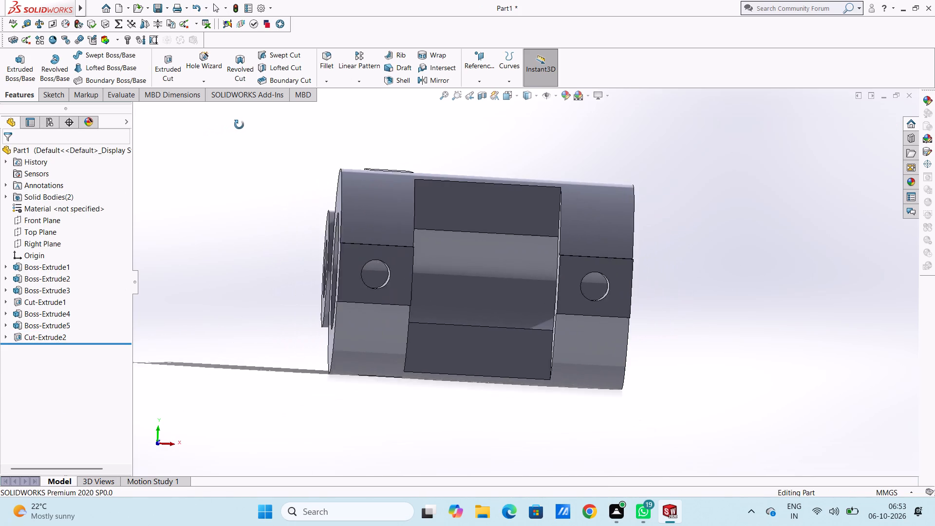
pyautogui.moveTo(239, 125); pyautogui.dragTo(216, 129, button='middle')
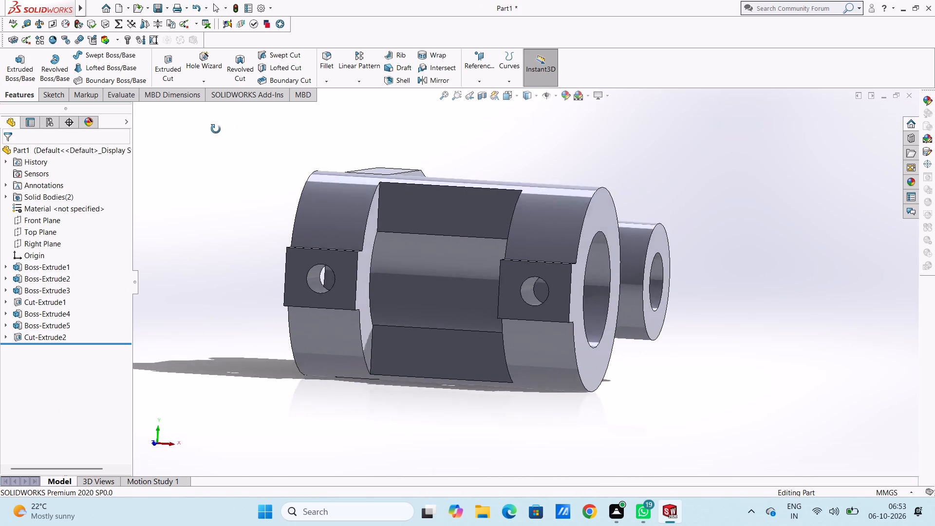
# Start a sketch on the web's flat side face and trace its upper outline with a 50 mm horizontal line and a 47 mm sloping line.
pyautogui.moveTo(216, 129); pyautogui.dragTo(167, 144, button='middle')
pyautogui.scroll(3, 163, 186)
pyautogui.moveTo(250, 172); pyautogui.dragTo(287, 188, button='middle')
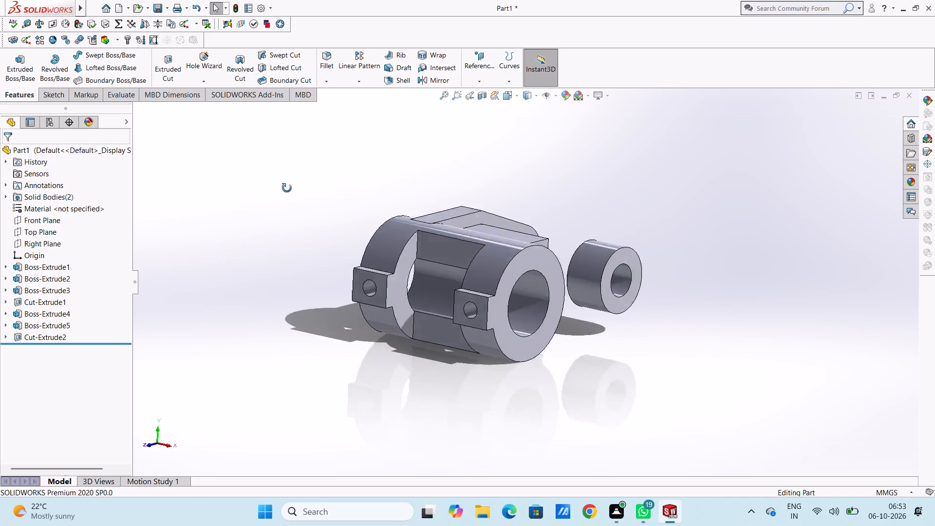
pyautogui.moveTo(287, 188); pyautogui.dragTo(267, 217, button='middle')
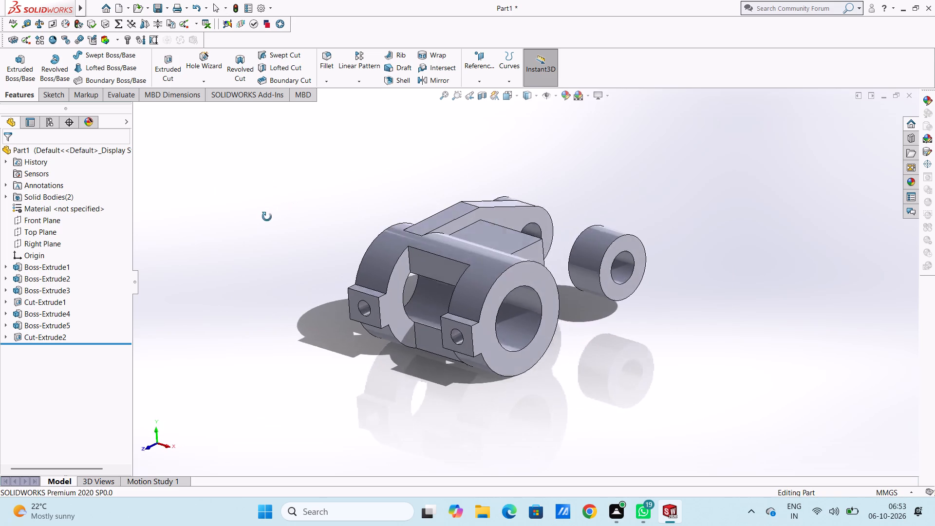
pyautogui.moveTo(267, 217); pyautogui.dragTo(257, 224, button='middle')
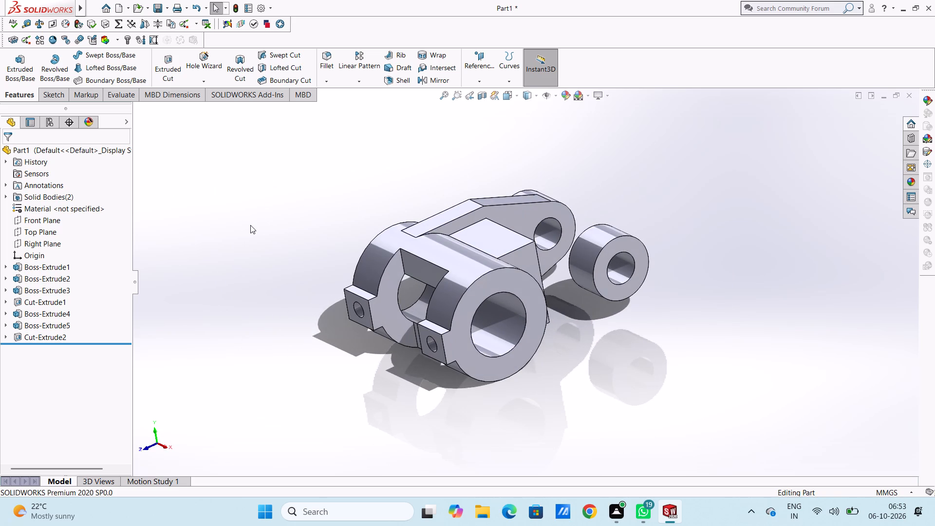
pyautogui.hotkey('ctrl', '4')
pyautogui.scroll(4, 250, 225)
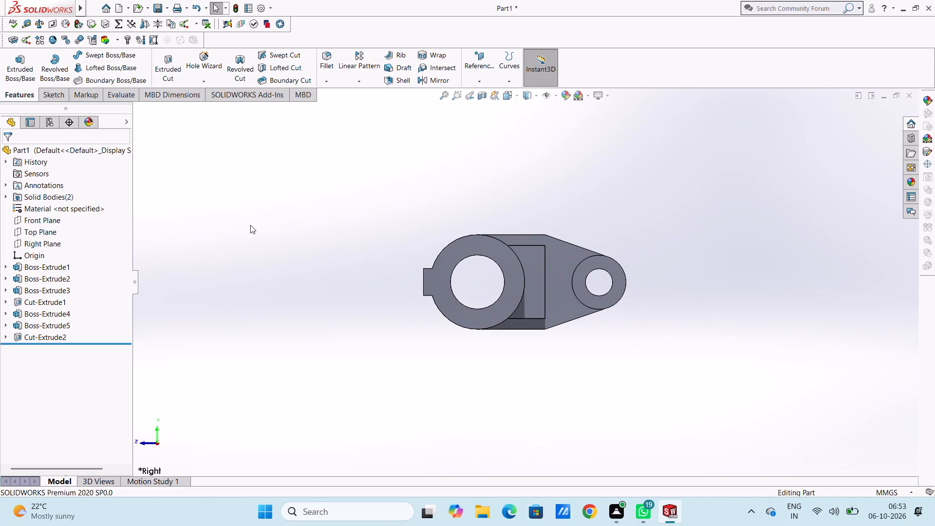
pyautogui.scroll(-1, 558, 229)
pyautogui.click(526, 269)
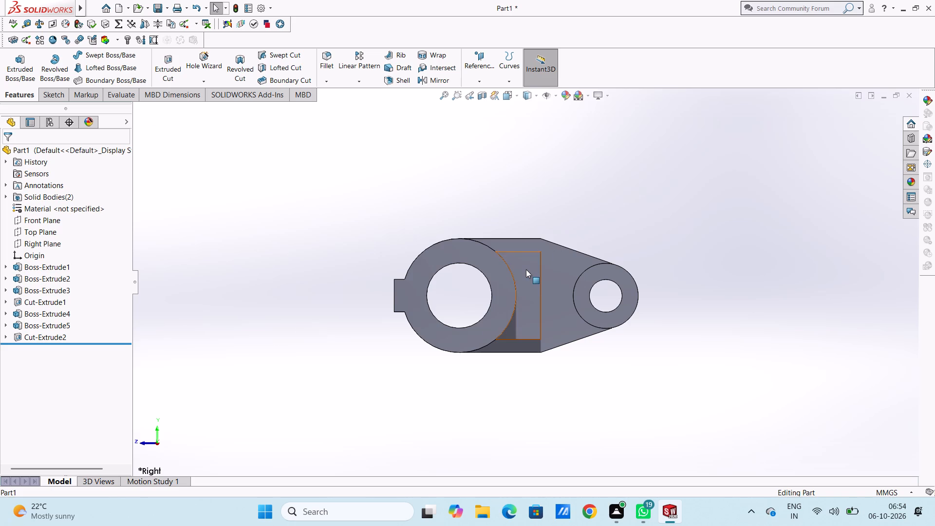
pyautogui.click(568, 241)
pyautogui.click(540, 204)
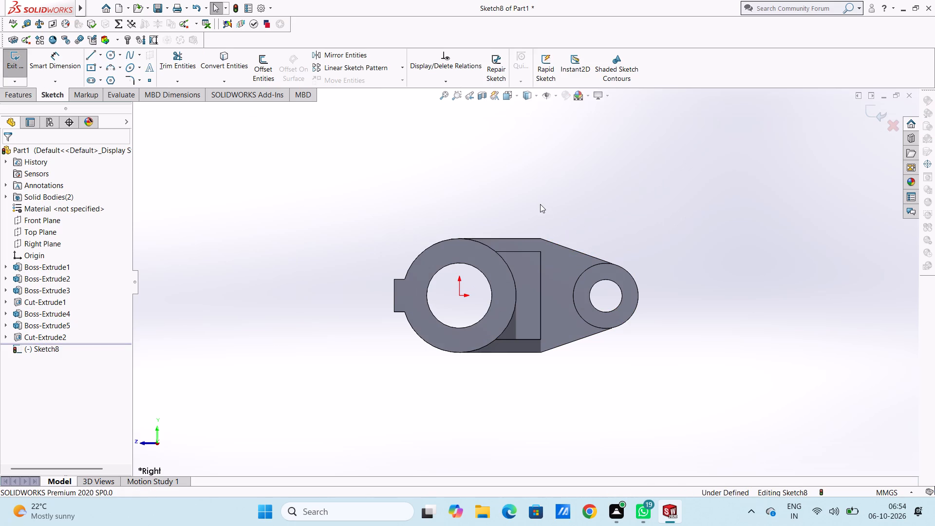
pyautogui.click(88, 55)
pyautogui.scroll(-2, 544, 294)
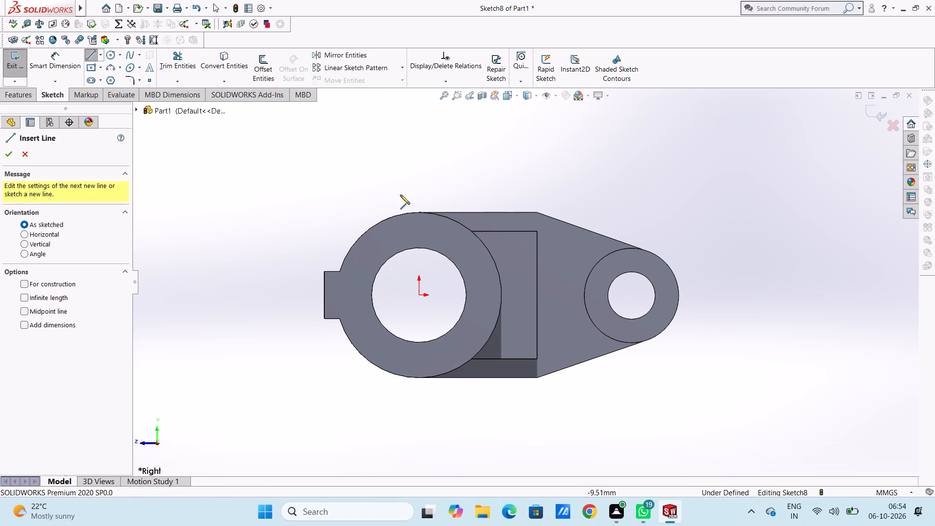
pyautogui.click(418, 212)
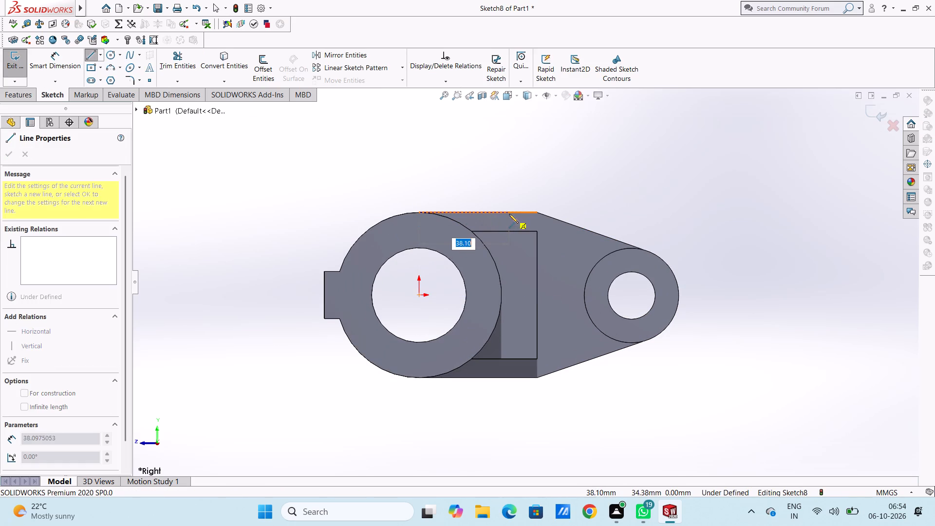
pyautogui.click(537, 213)
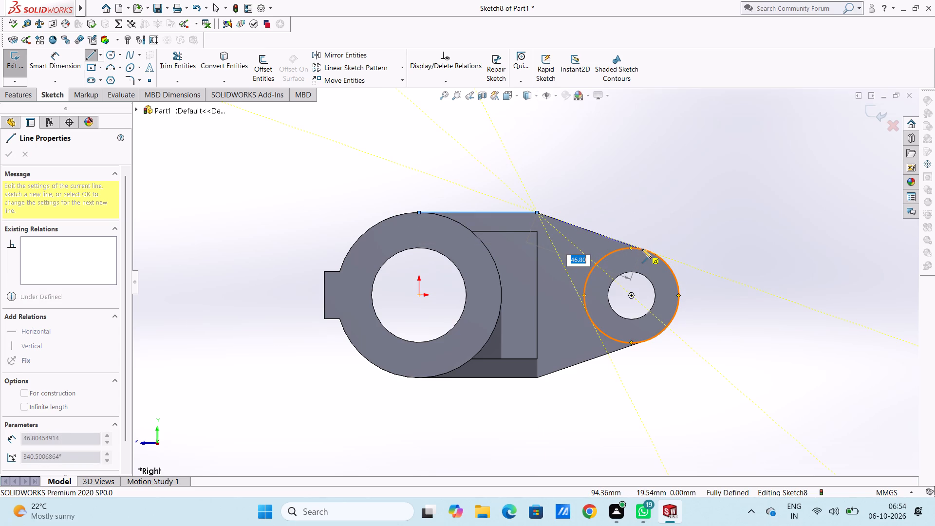
pyautogui.click(642, 249)
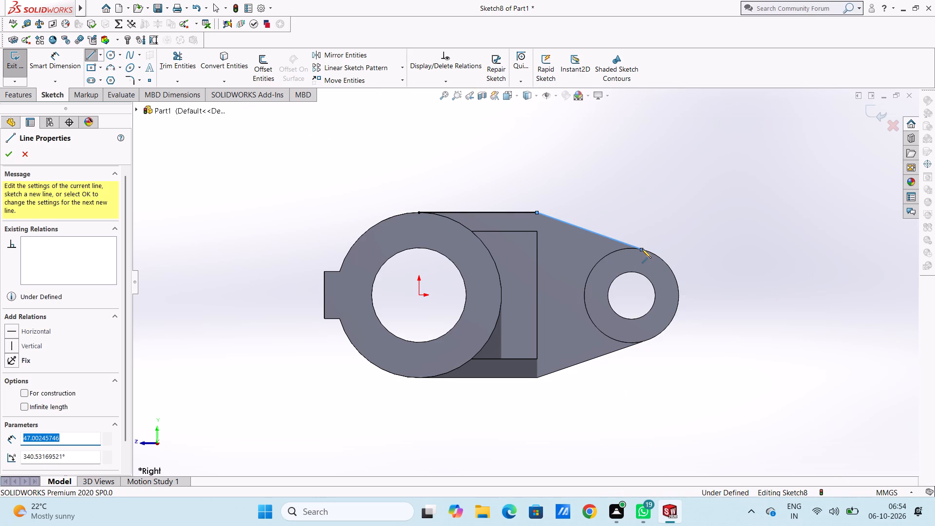
pyautogui.press('Escape')
pyautogui.press('Escape')
pyautogui.press('Escape')
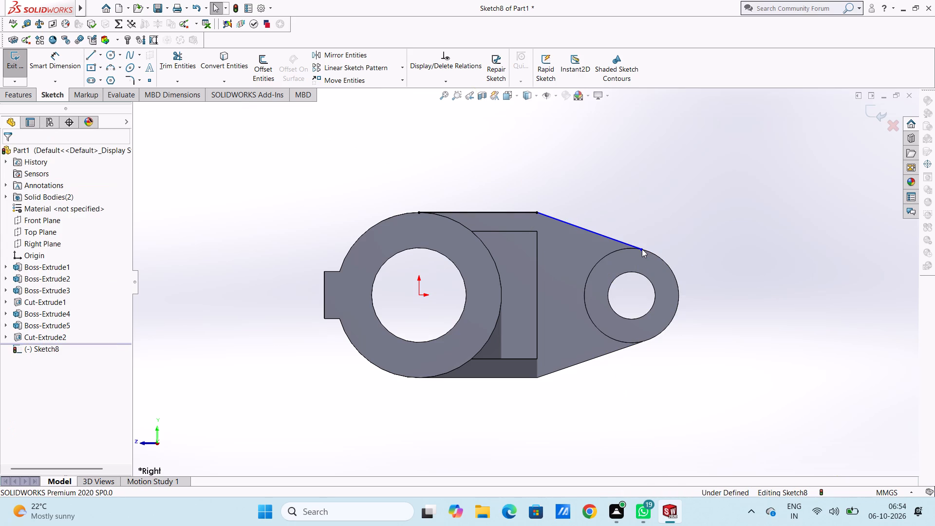
# Trace the web's lower outline with a 50 mm horizontal line and a sloping line about 50.7 mm long ending at the small ring.
pyautogui.click(94, 56)
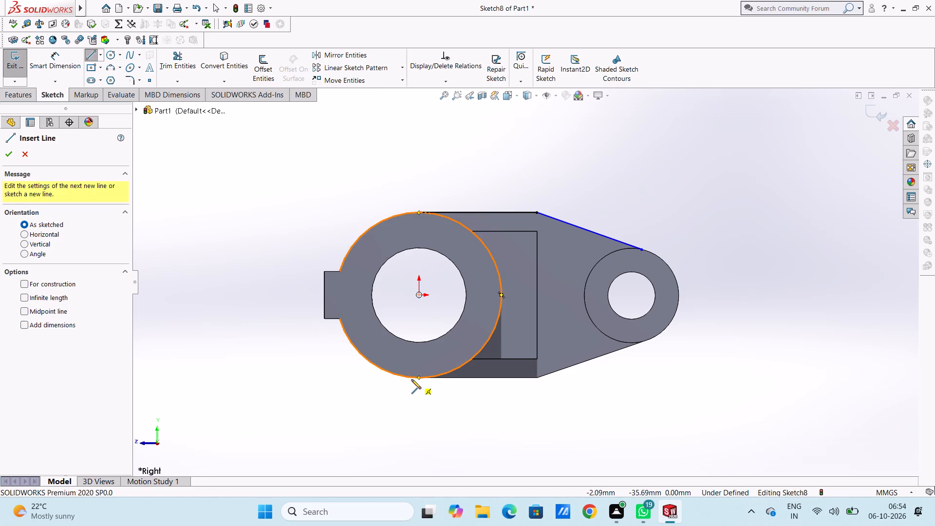
pyautogui.click(419, 379)
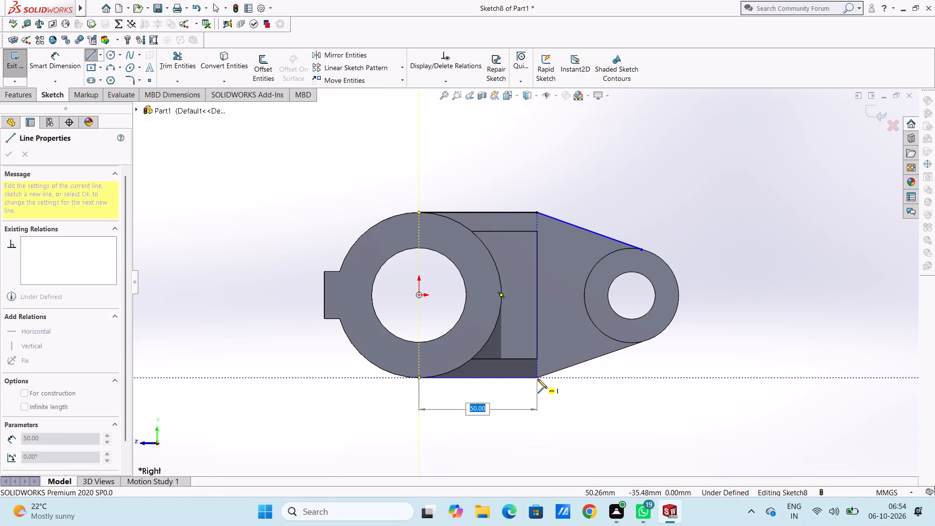
pyautogui.click(538, 379)
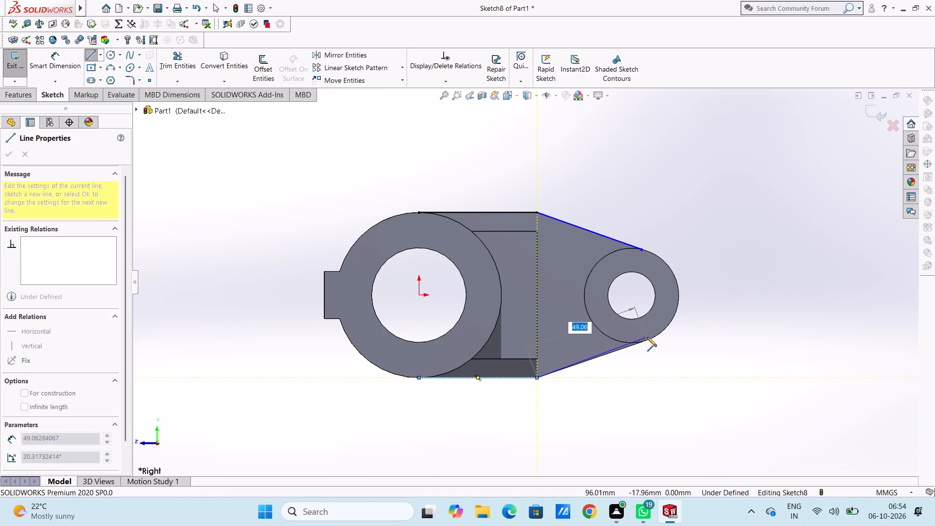
pyautogui.click(651, 339)
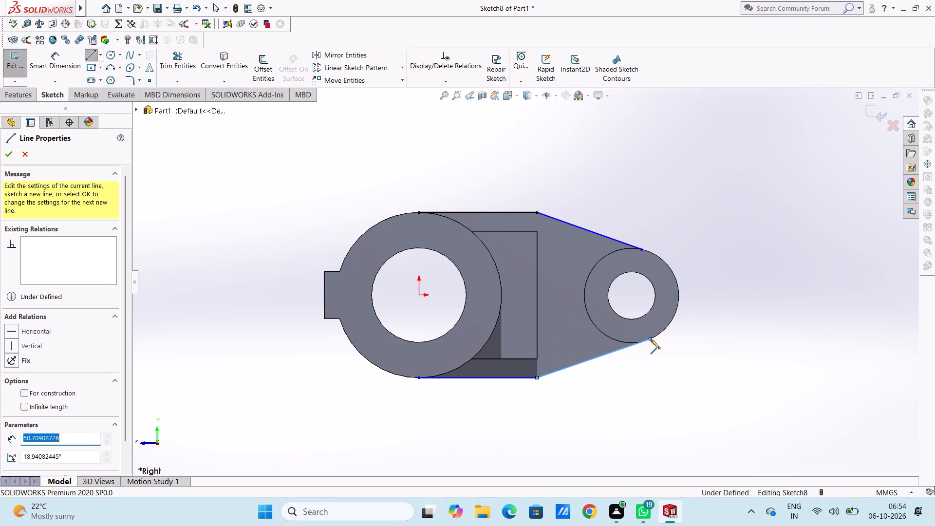
pyautogui.press('Escape')
pyautogui.press('Escape')
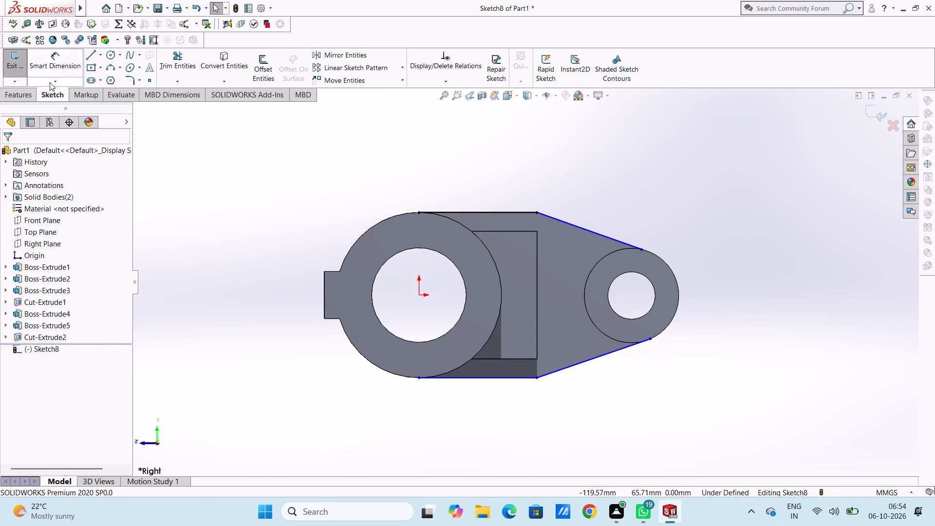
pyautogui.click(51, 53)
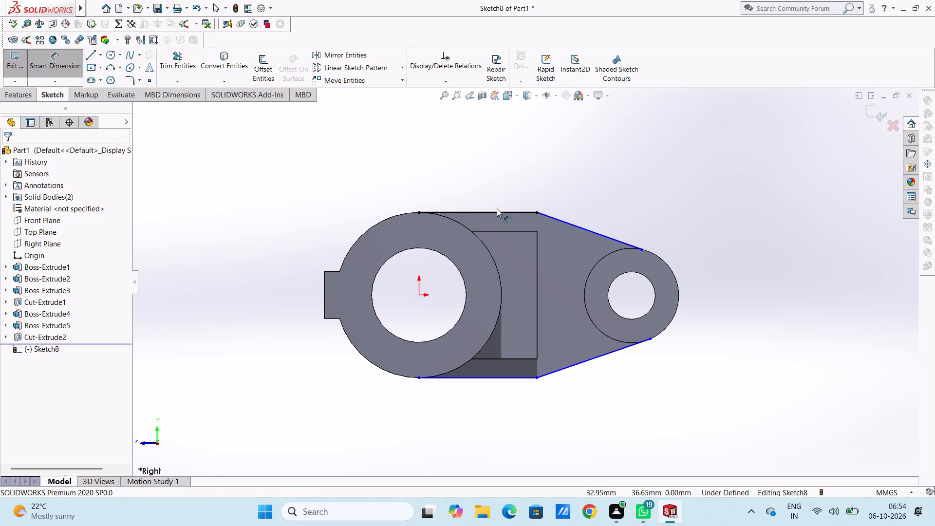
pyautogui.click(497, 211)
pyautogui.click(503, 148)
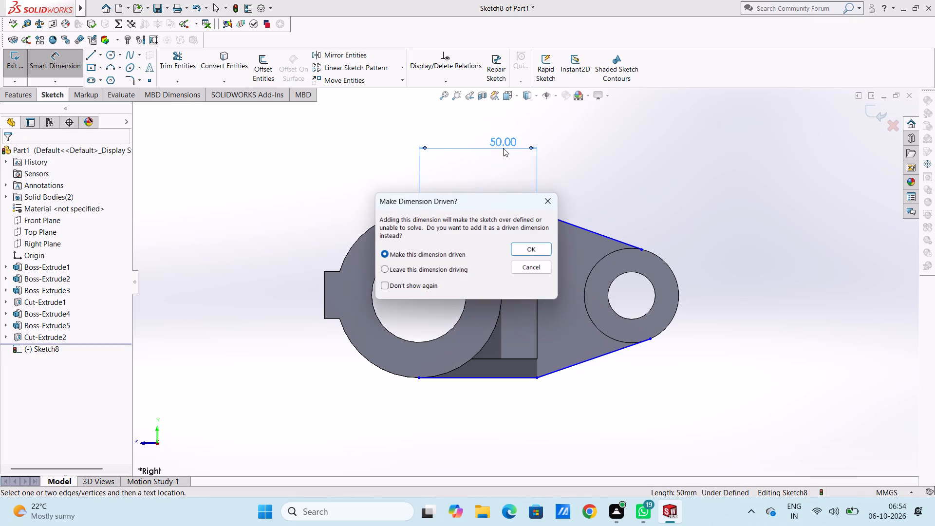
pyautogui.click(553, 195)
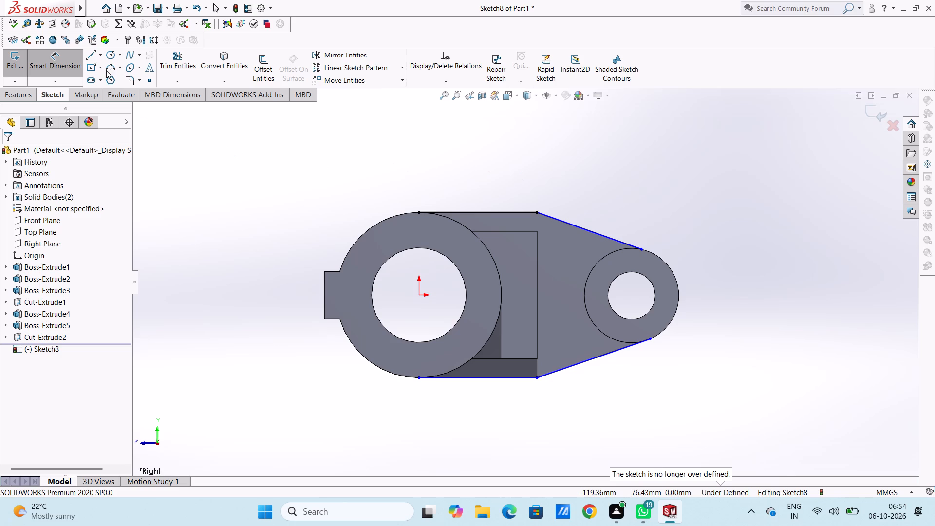
# Draw two concentric circles at the origin, 35 mm and 20 mm in radius, tracing the large ring's outer edge and bore.
pyautogui.click(108, 55)
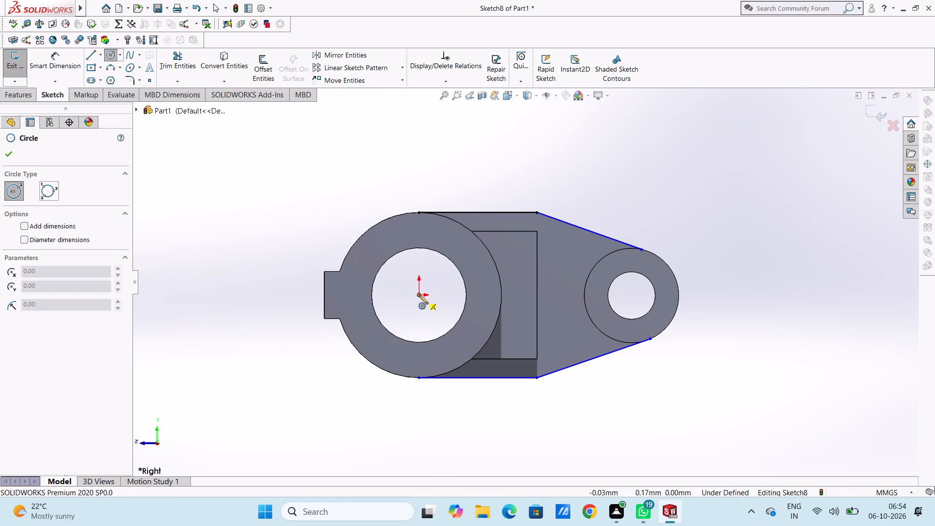
pyautogui.click(419, 295)
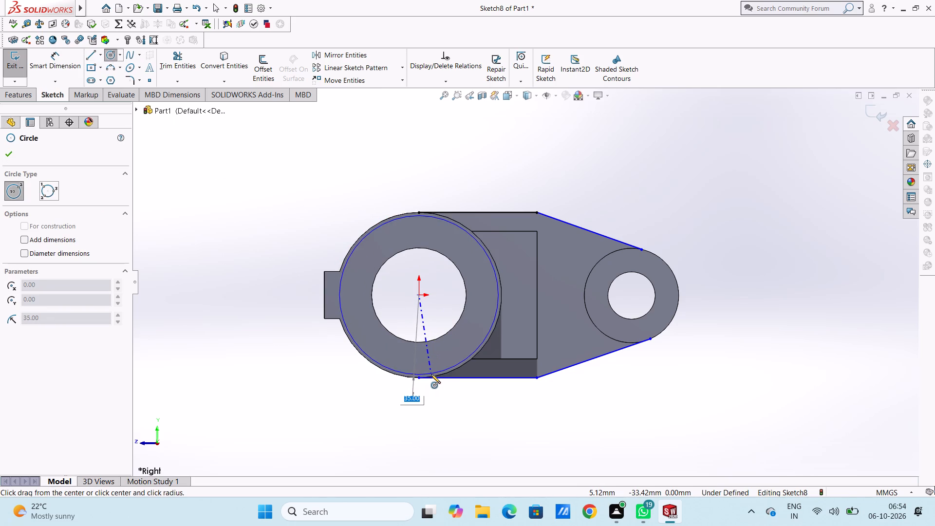
pyautogui.click(431, 374)
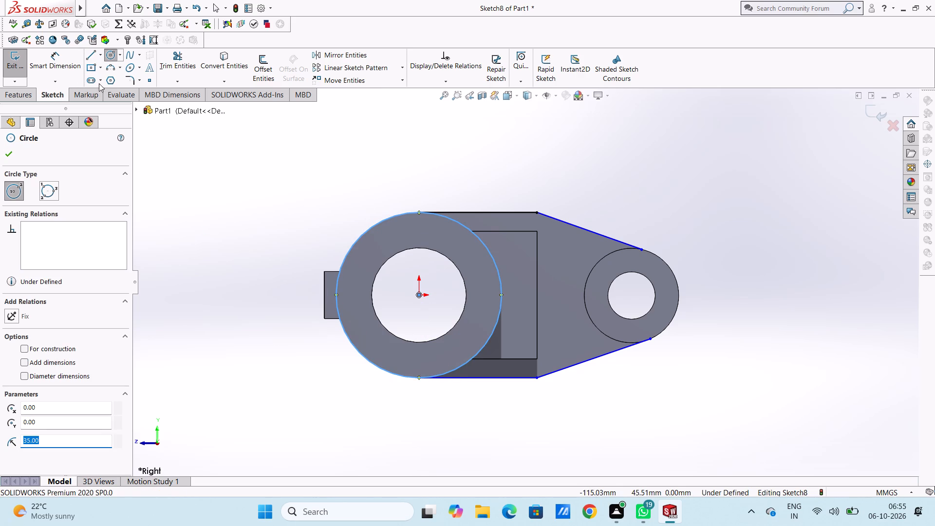
pyautogui.click(418, 294)
pyautogui.click(440, 335)
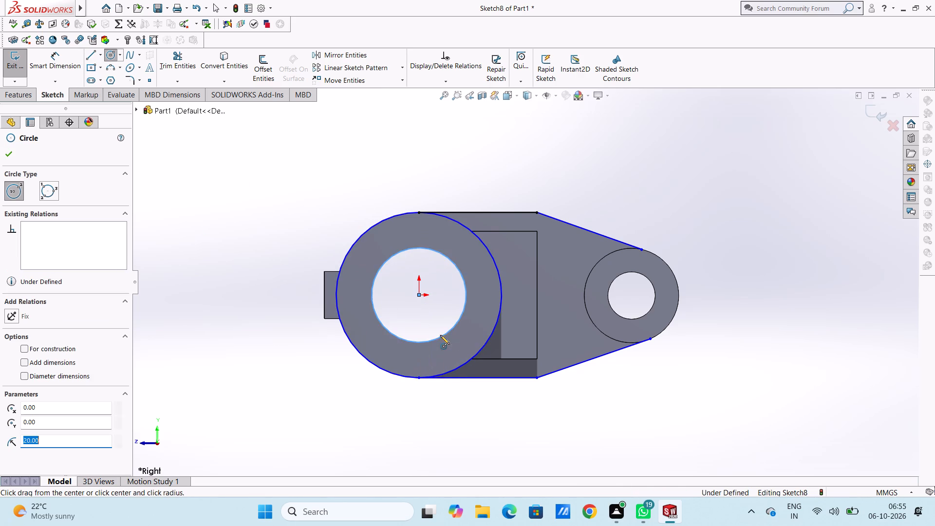
# Draw two concentric circles at the small ring's centre, one tracing its bore and one 20 mm in radius tracing its outer edge.
pyautogui.click(630, 295)
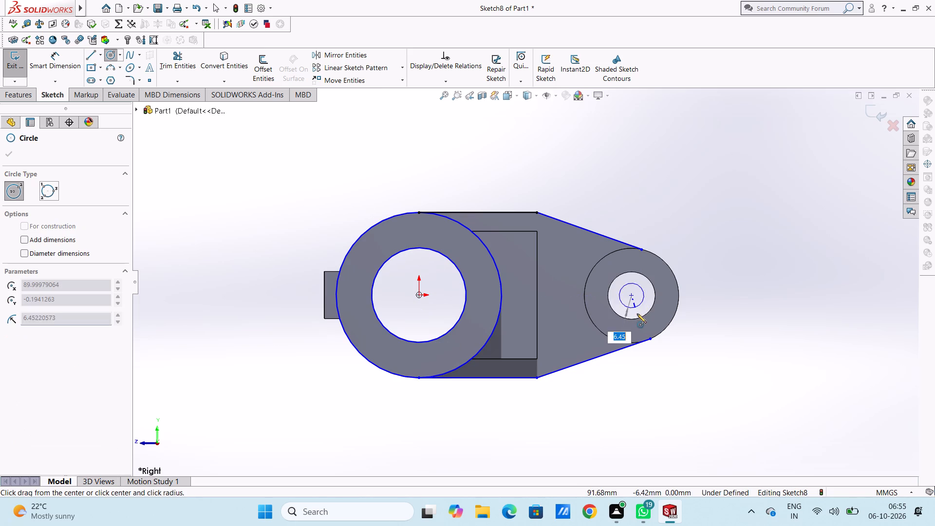
pyautogui.click(639, 319)
pyautogui.click(630, 294)
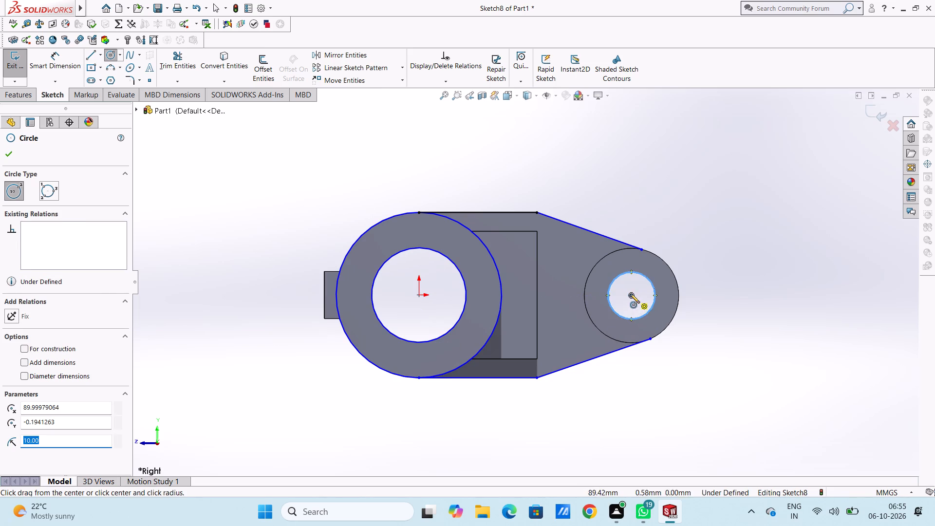
pyautogui.click(669, 268)
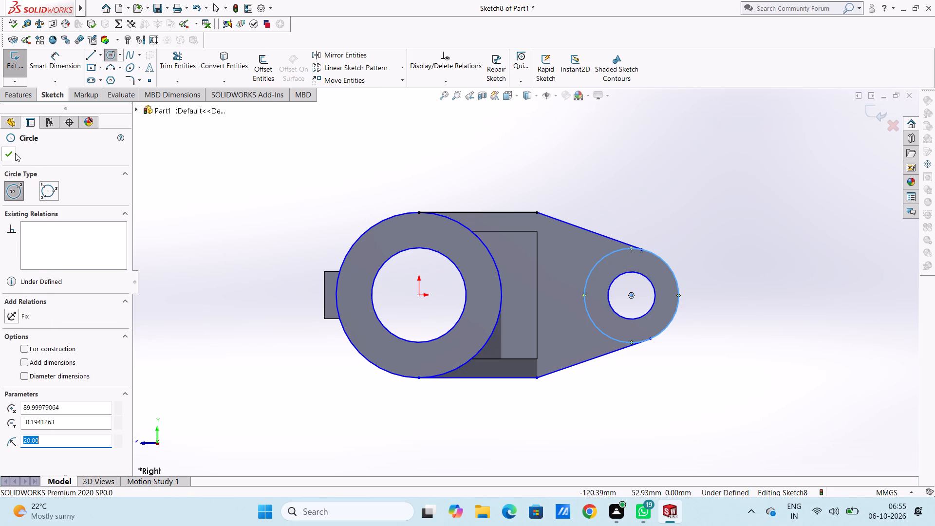
pyautogui.click(15, 152)
# Dimension the large ring's outer circle as 70 mm and its inner circle as 40 mm in diameter.
pyautogui.click(63, 59)
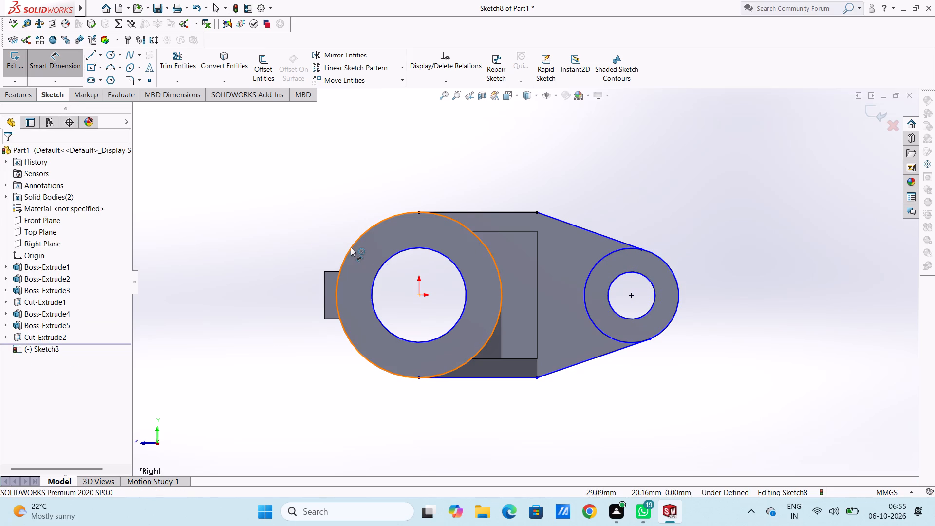
pyautogui.click(351, 247)
pyautogui.click(281, 147)
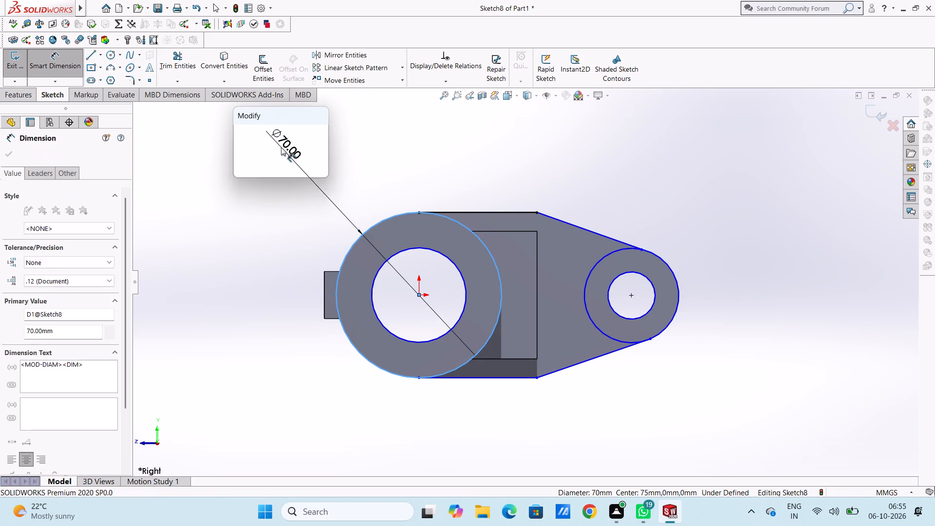
pyautogui.click(237, 133)
pyautogui.click(226, 156)
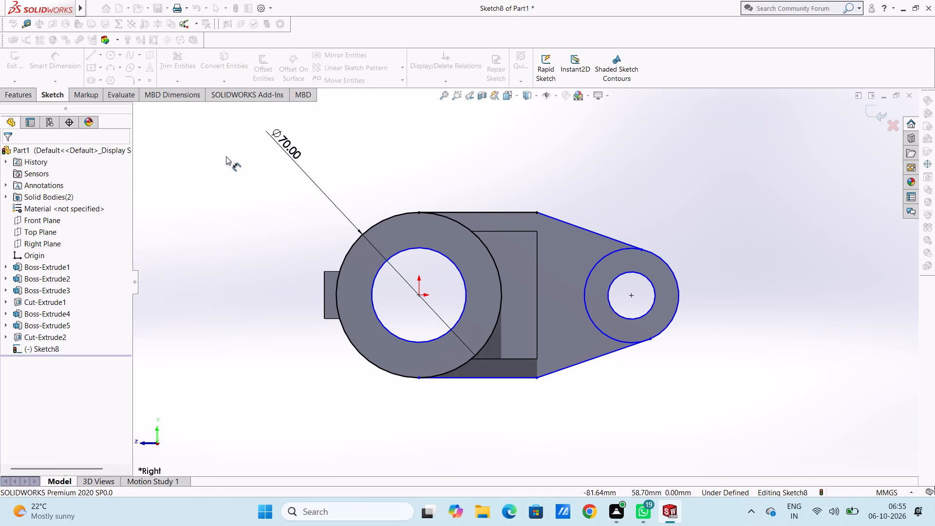
pyautogui.click(414, 249)
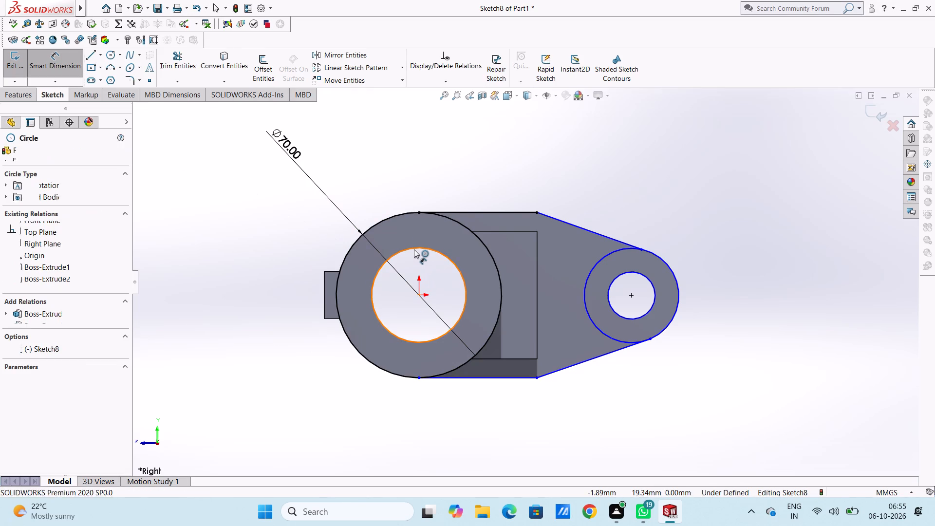
pyautogui.click(233, 190)
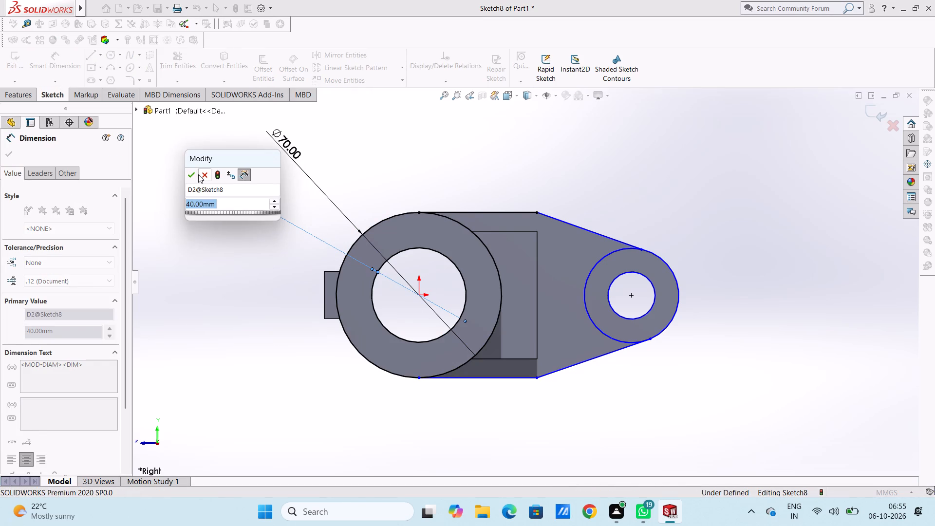
pyautogui.click(194, 175)
pyautogui.click(241, 246)
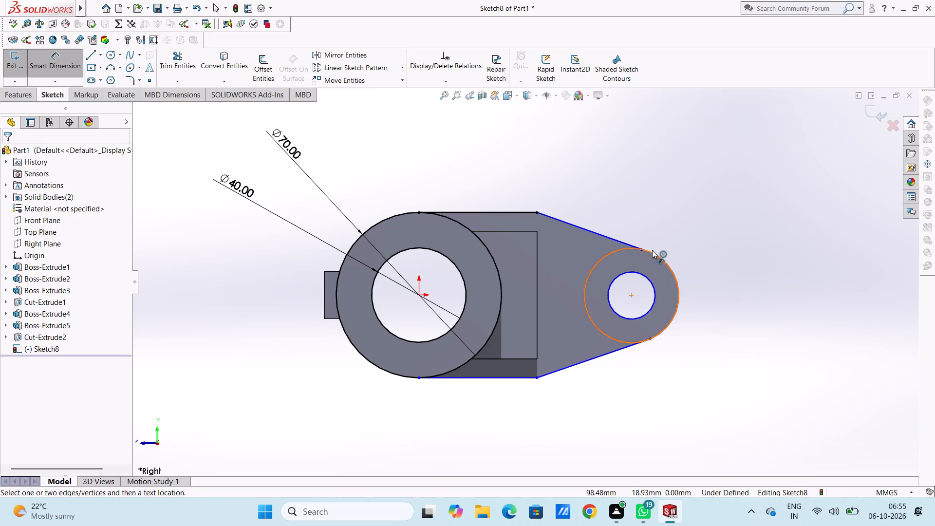
# Dimension the diameter of the small ring's outer circle as 40 mm.
pyautogui.click(673, 271)
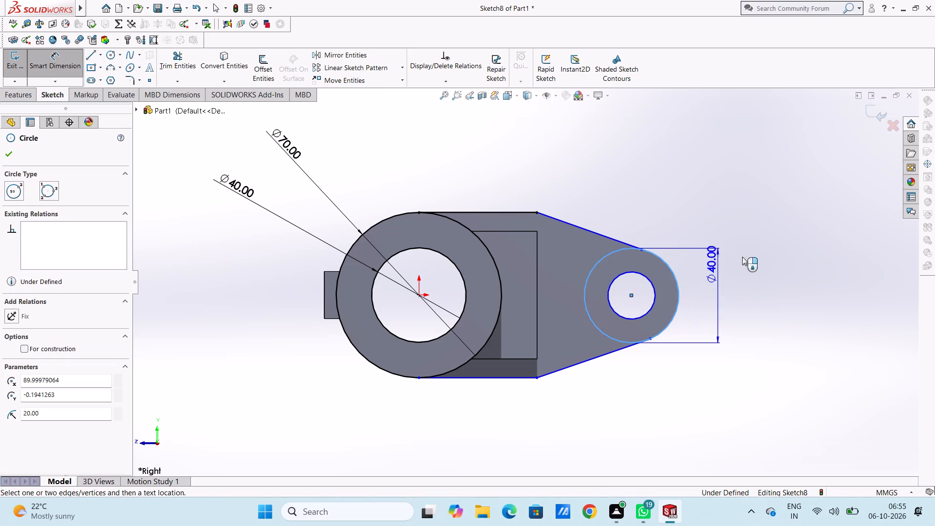
pyautogui.click(823, 233)
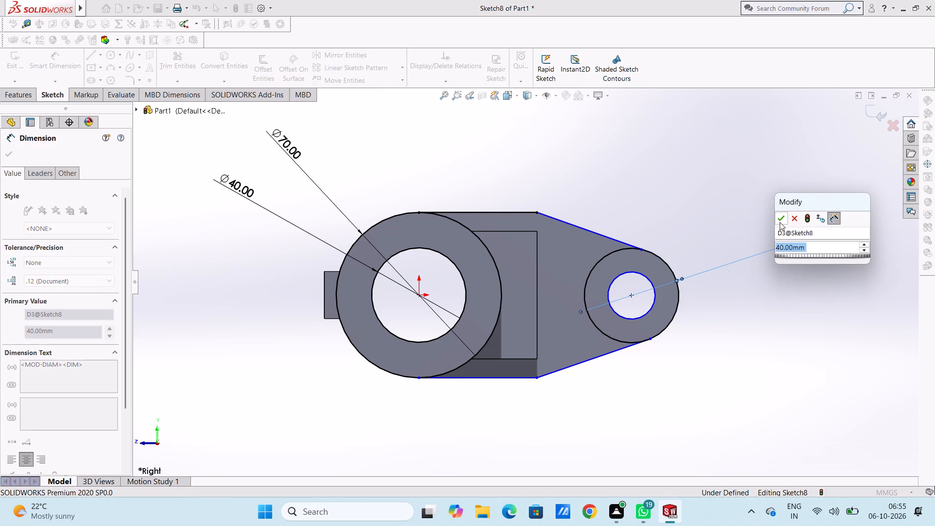
pyautogui.click(779, 220)
pyautogui.click(742, 220)
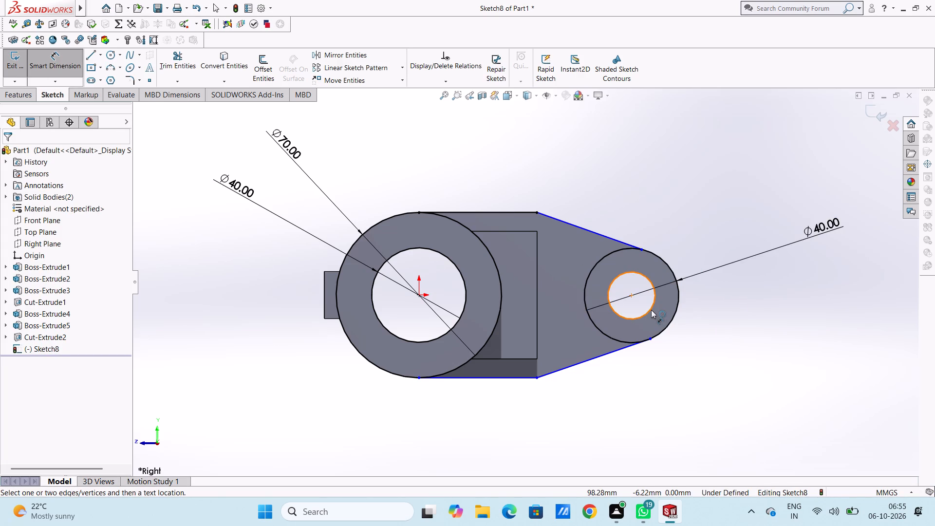
# Dimension the diameter of the small ring's bore circle as 20 mm.
pyautogui.click(651, 310)
pyautogui.click(831, 399)
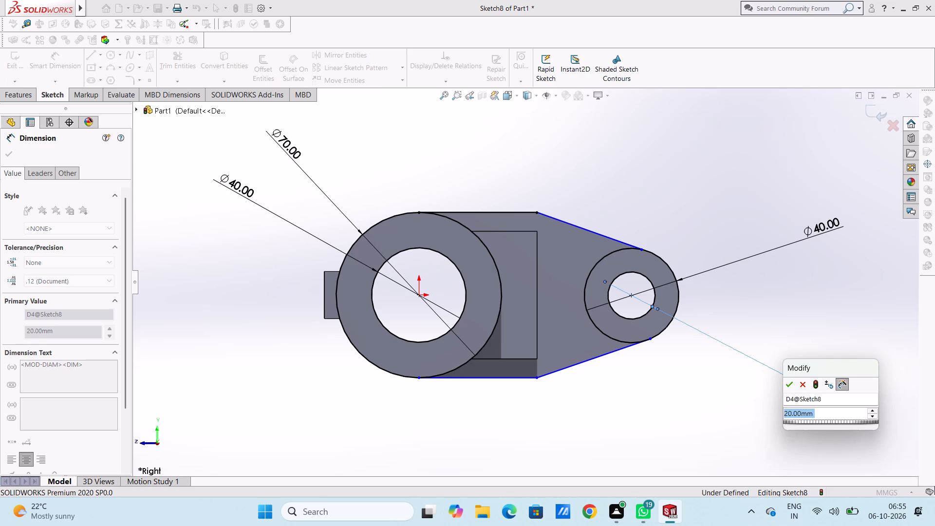
pyautogui.click(789, 385)
pyautogui.click(779, 343)
pyautogui.scroll(2, 779, 343)
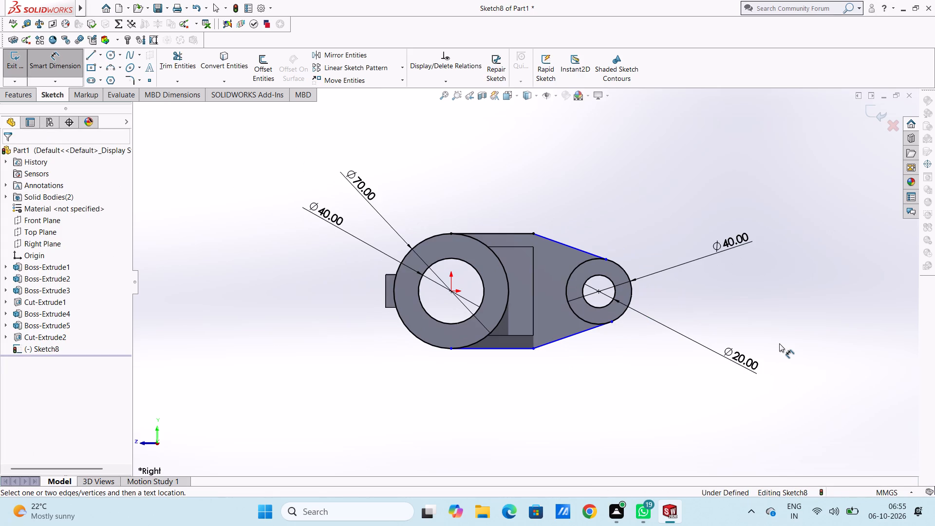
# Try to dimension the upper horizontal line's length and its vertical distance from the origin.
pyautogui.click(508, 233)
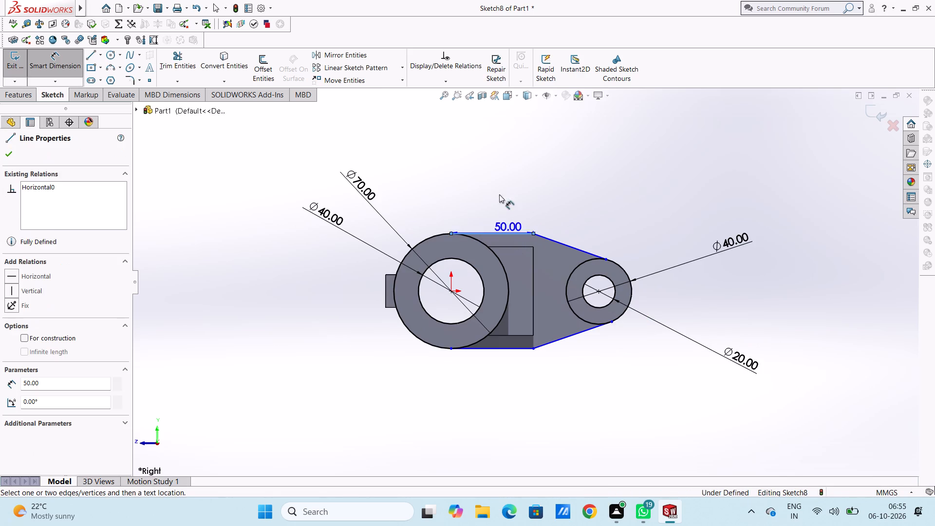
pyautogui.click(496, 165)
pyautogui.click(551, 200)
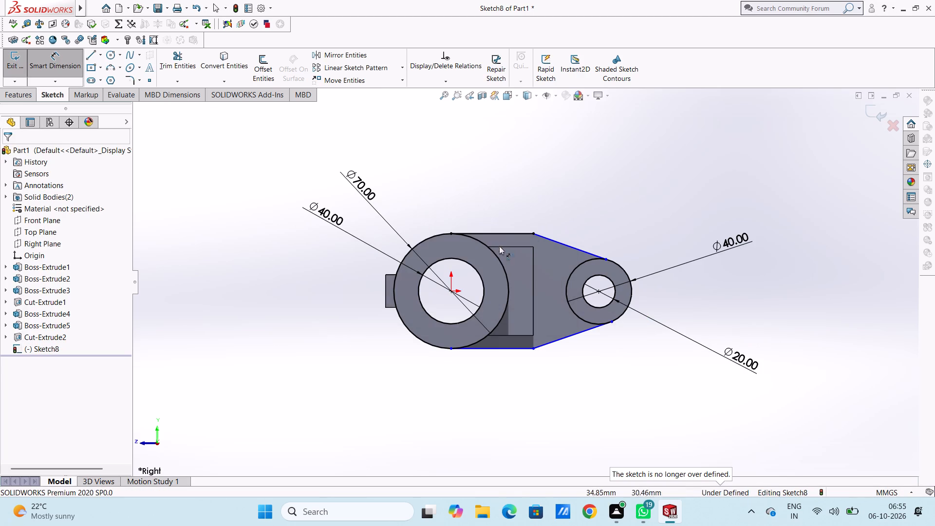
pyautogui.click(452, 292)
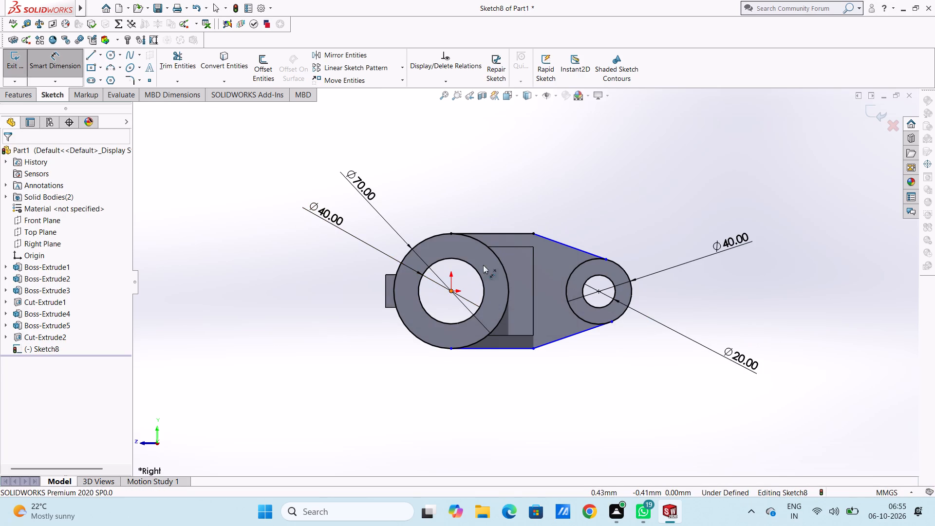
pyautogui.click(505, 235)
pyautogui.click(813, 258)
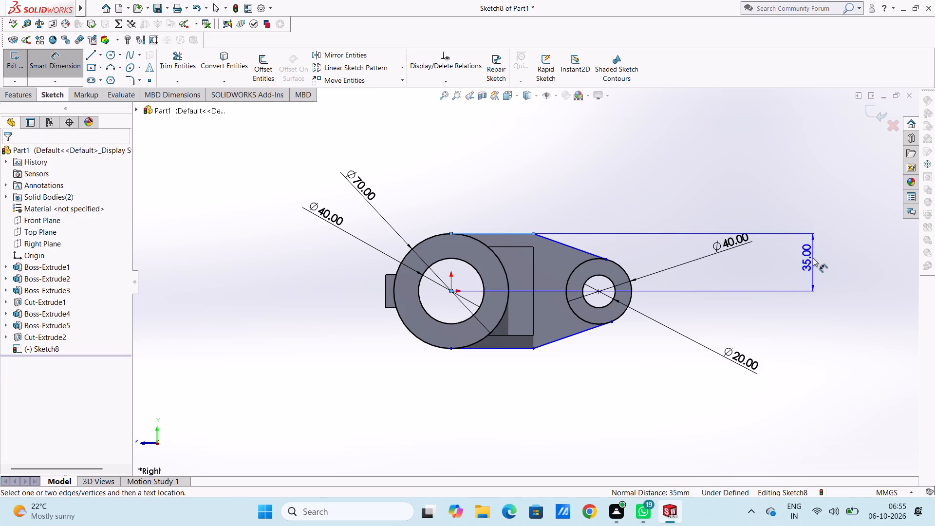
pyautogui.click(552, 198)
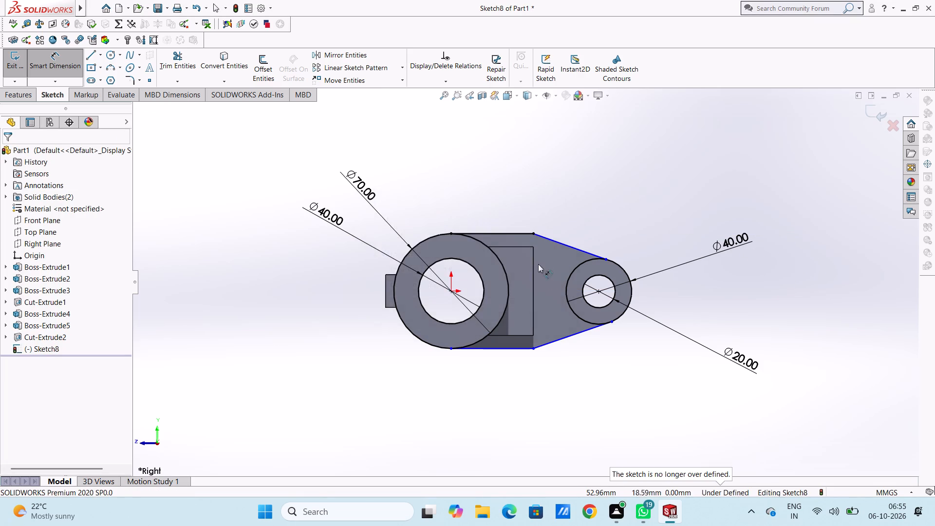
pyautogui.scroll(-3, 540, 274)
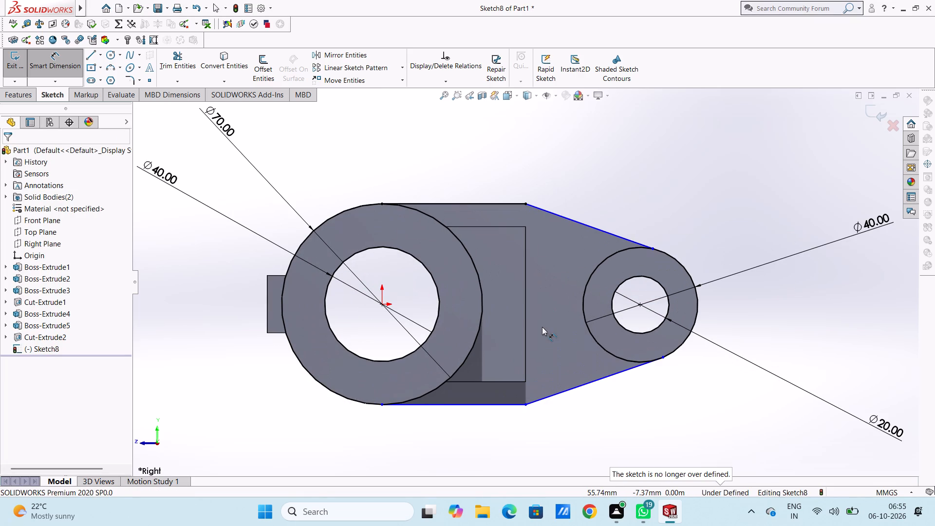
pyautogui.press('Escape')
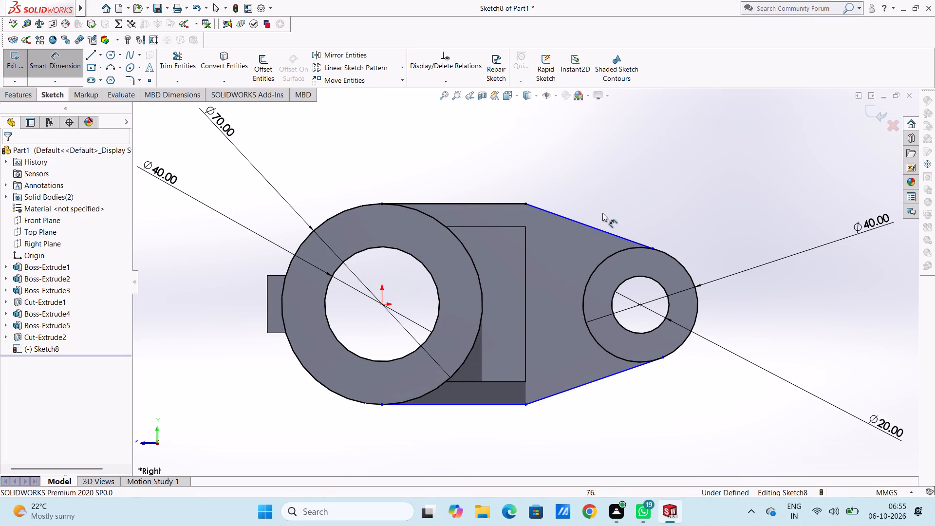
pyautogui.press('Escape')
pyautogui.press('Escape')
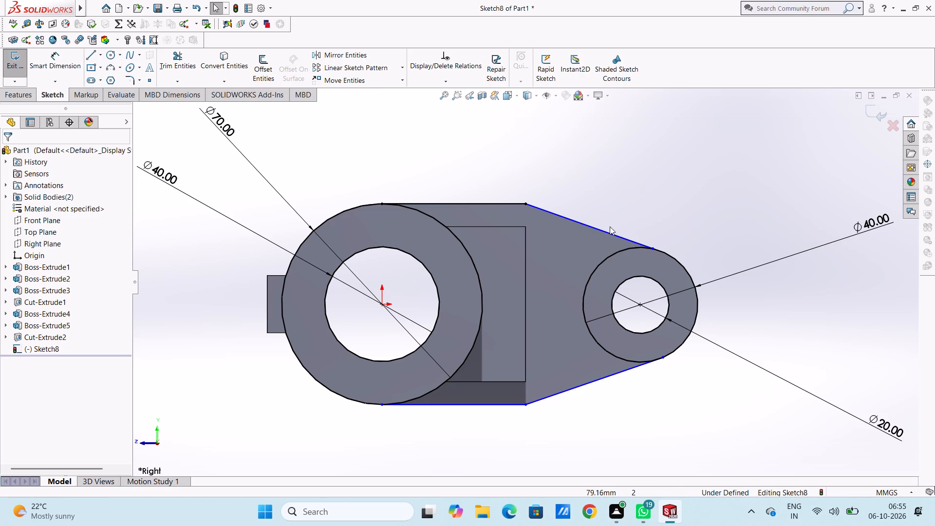
# Make the upper and lower slanted lines tangent to the small ring's 40 mm outer circle.
pyautogui.click(611, 233)
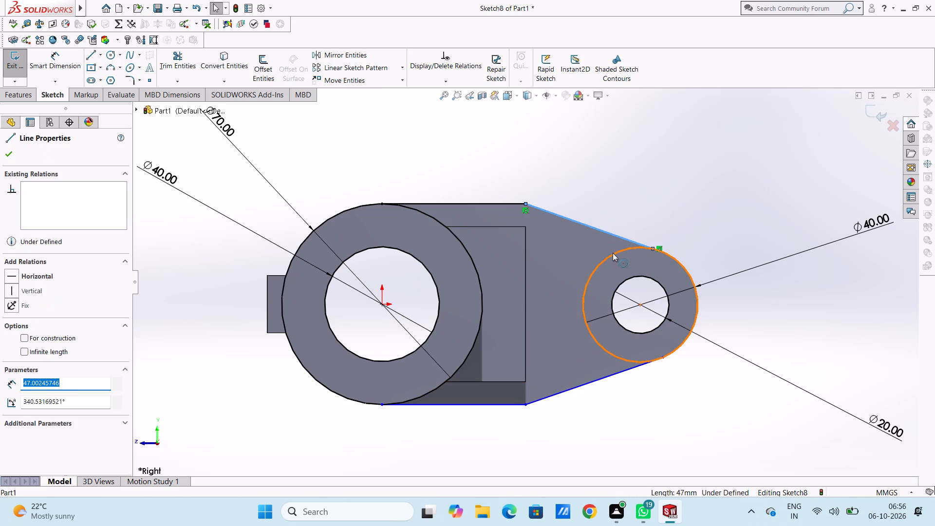
pyautogui.keyDown('ctrl'); pyautogui.click(613, 253); pyautogui.keyUp('ctrl')
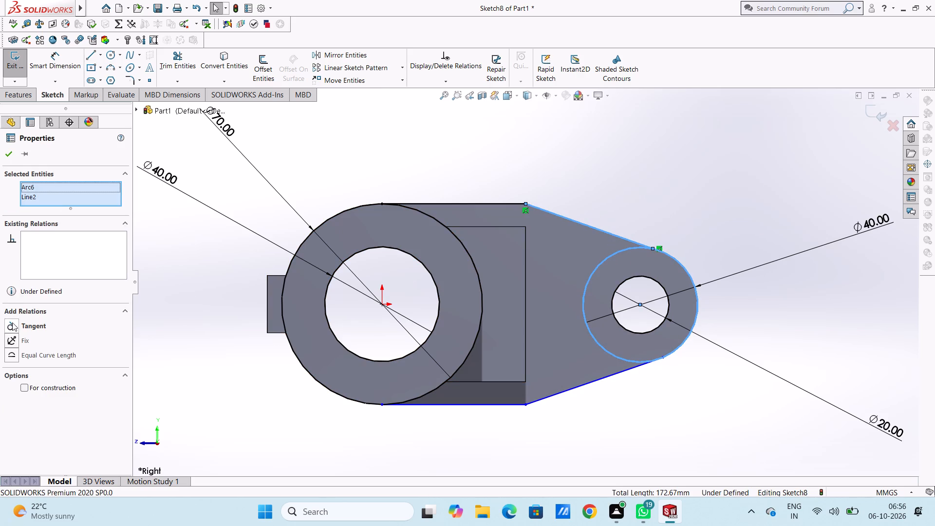
pyautogui.click(11, 324)
pyautogui.click(419, 150)
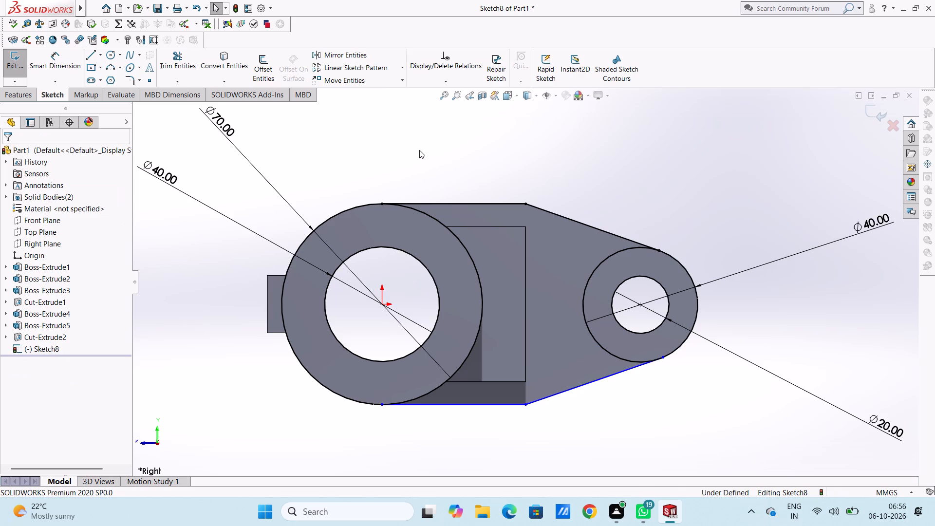
pyautogui.click(578, 386)
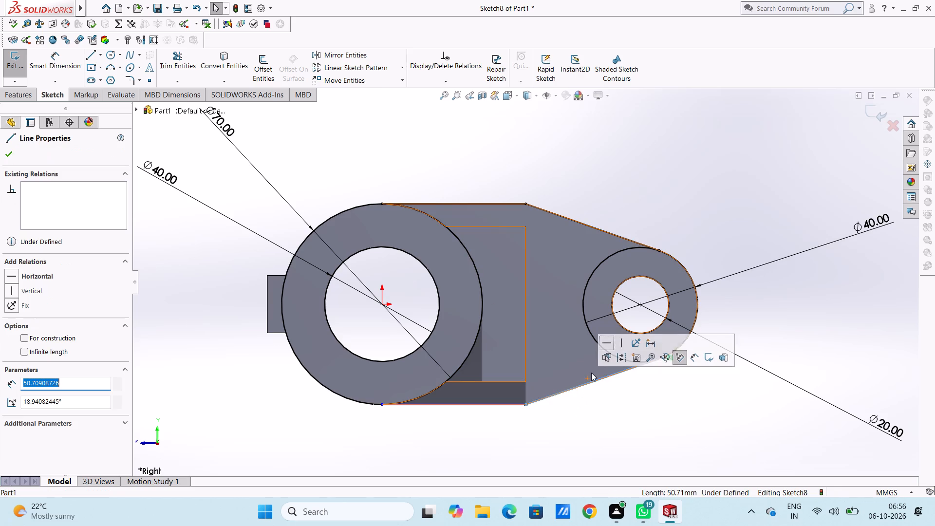
pyautogui.keyDown('ctrl'); pyautogui.click(595, 335); pyautogui.keyUp('ctrl')
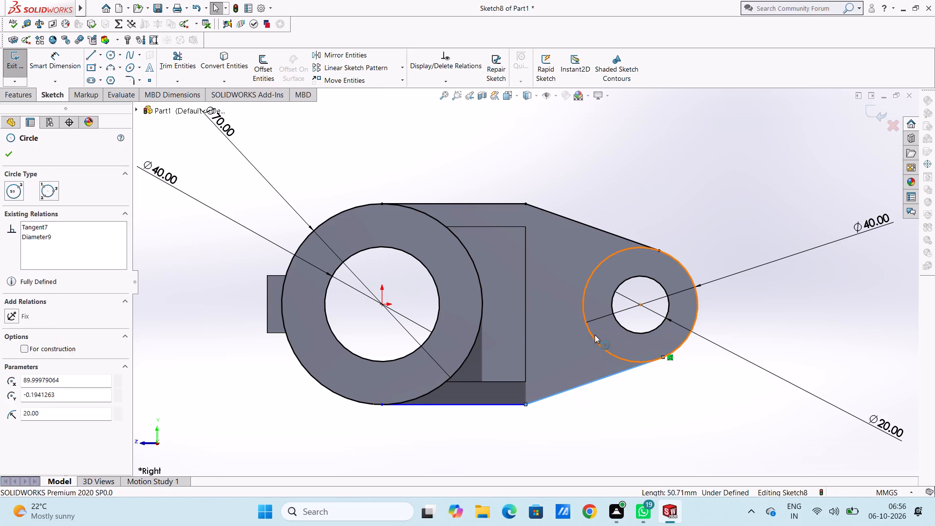
pyautogui.click(11, 326)
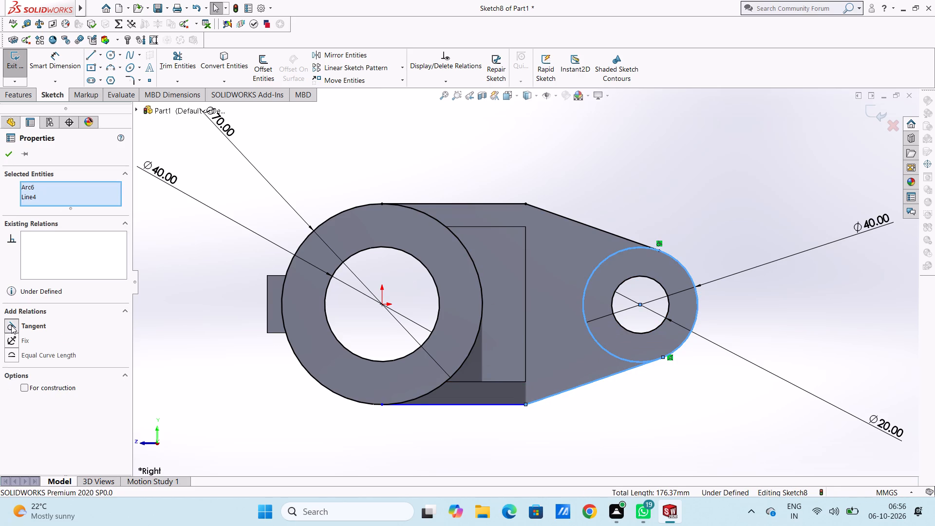
pyautogui.click(204, 378)
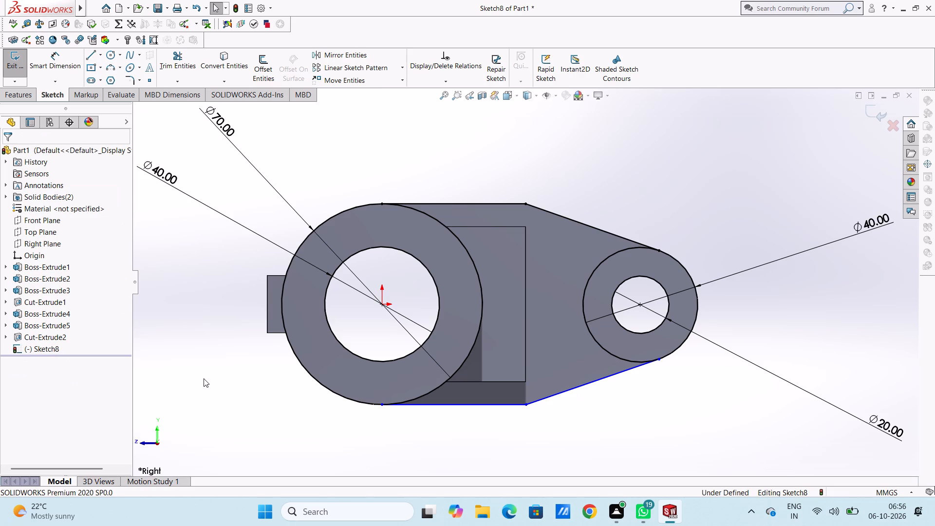
# Dimension the lower horizontal line's length as 50 mm.
pyautogui.click(60, 60)
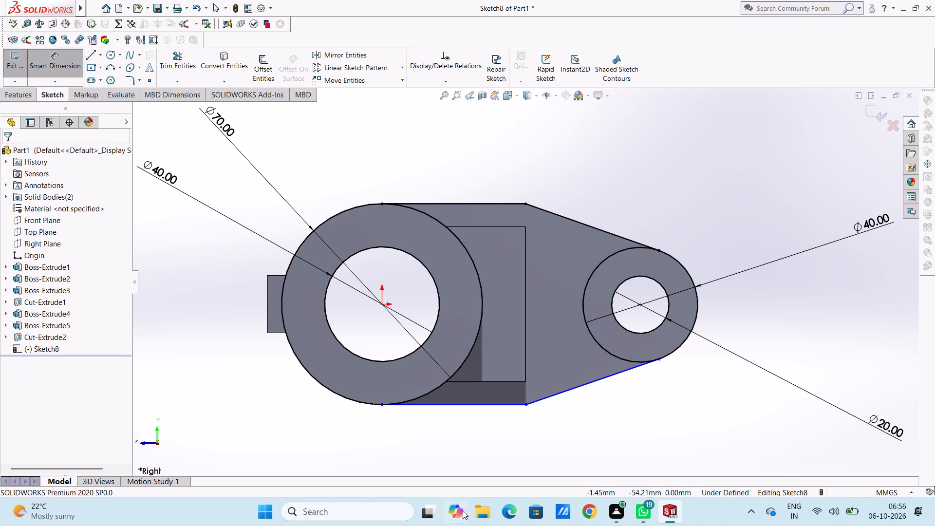
pyautogui.click(481, 404)
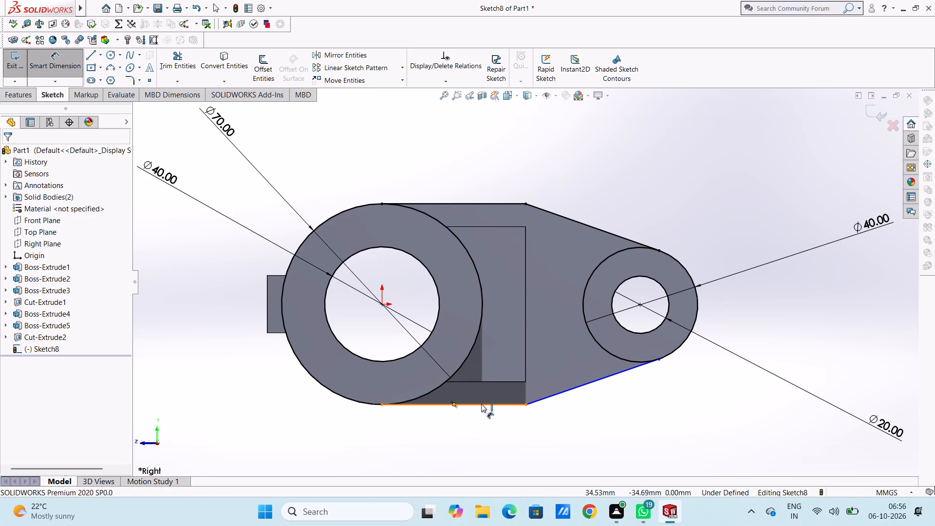
pyautogui.scroll(4, 477, 463)
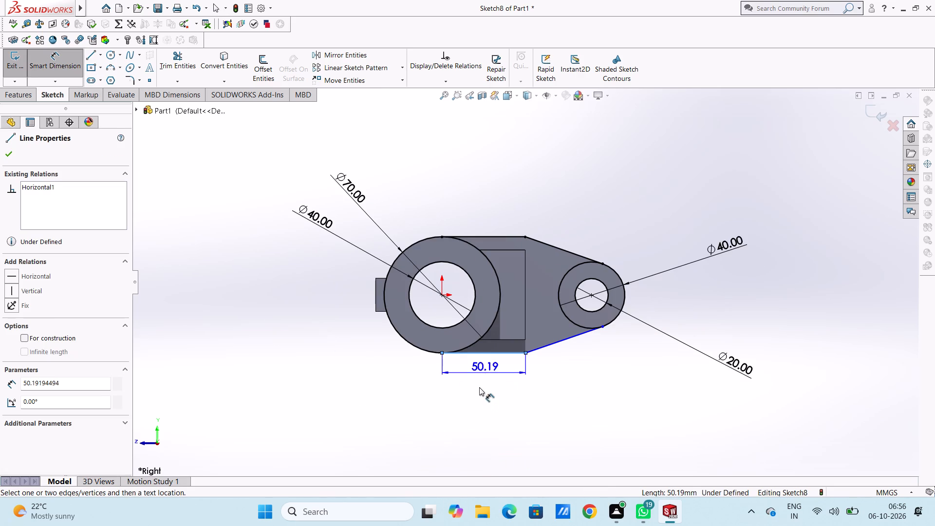
pyautogui.click(475, 411)
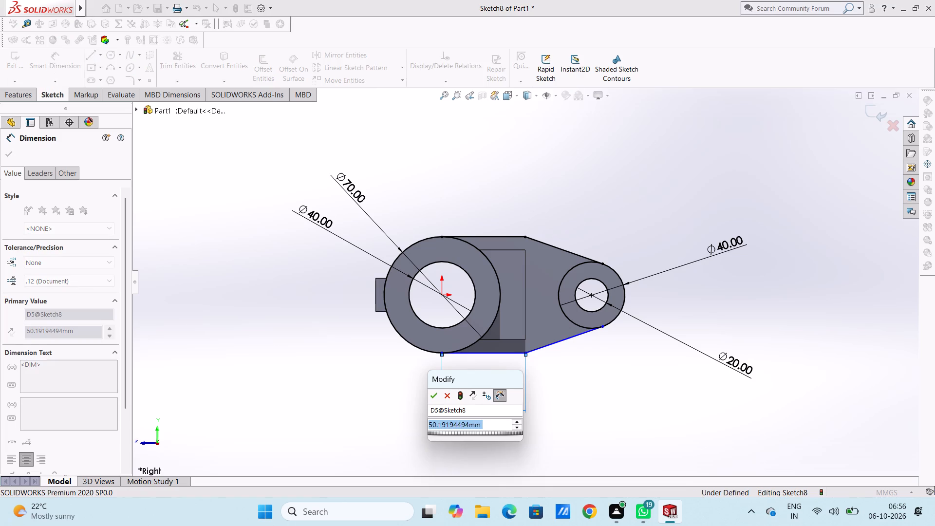
pyautogui.write('50')
pyautogui.press('Return')
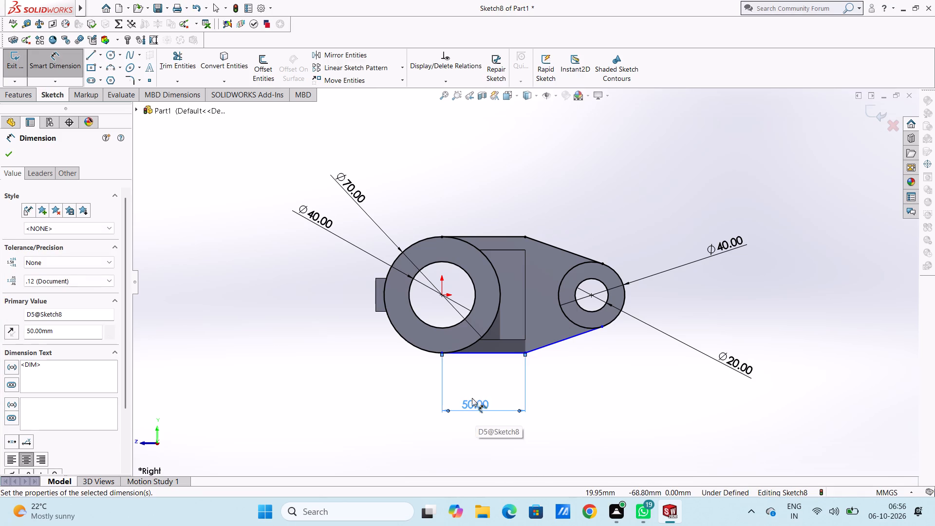
pyautogui.click(388, 394)
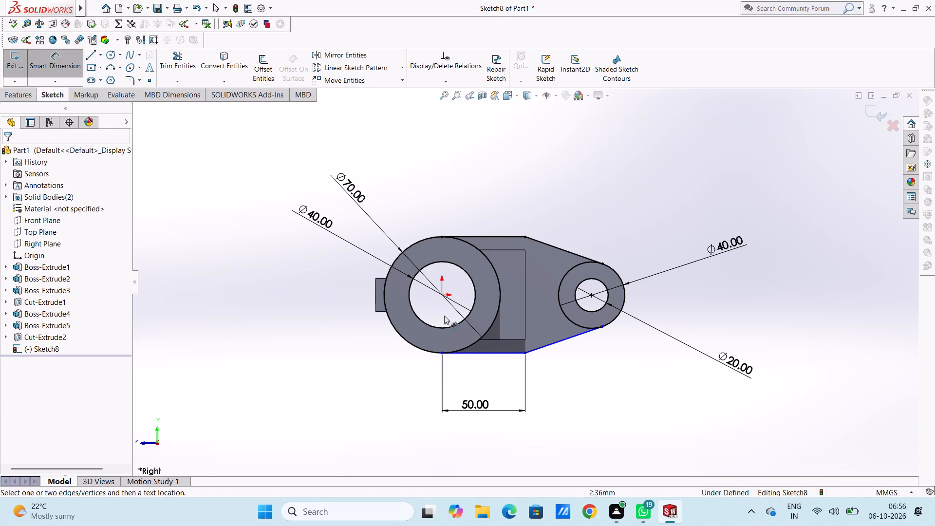
# Dimension the vertical distance from the origin to the lower horizontal line as 35 mm.
pyautogui.click(443, 293)
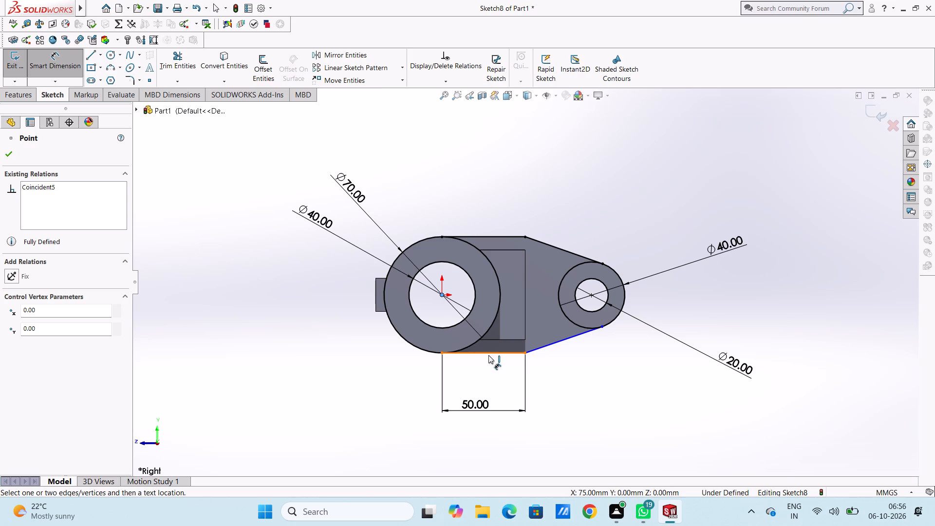
pyautogui.click(489, 354)
pyautogui.click(217, 347)
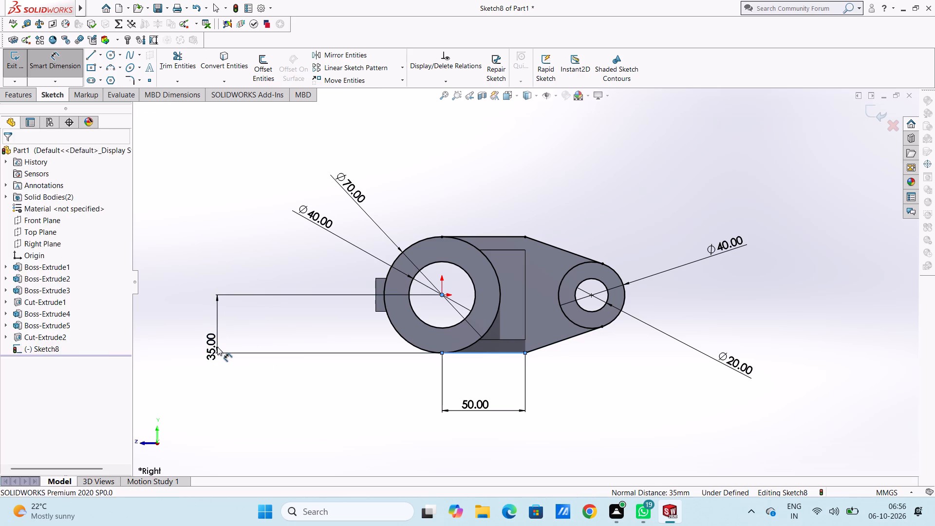
pyautogui.click(176, 332)
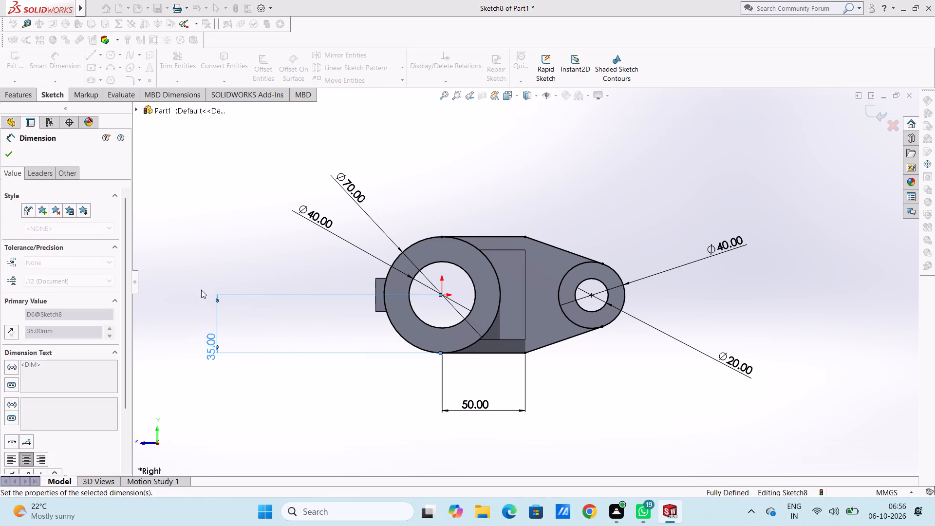
pyautogui.click(202, 289)
# Extrude the web profile's four regions, covering the web area and both ring faces, as a 15 mm blind boss with merged result.
pyautogui.moveTo(650, 163); pyautogui.dragTo(676, 209, button='middle')
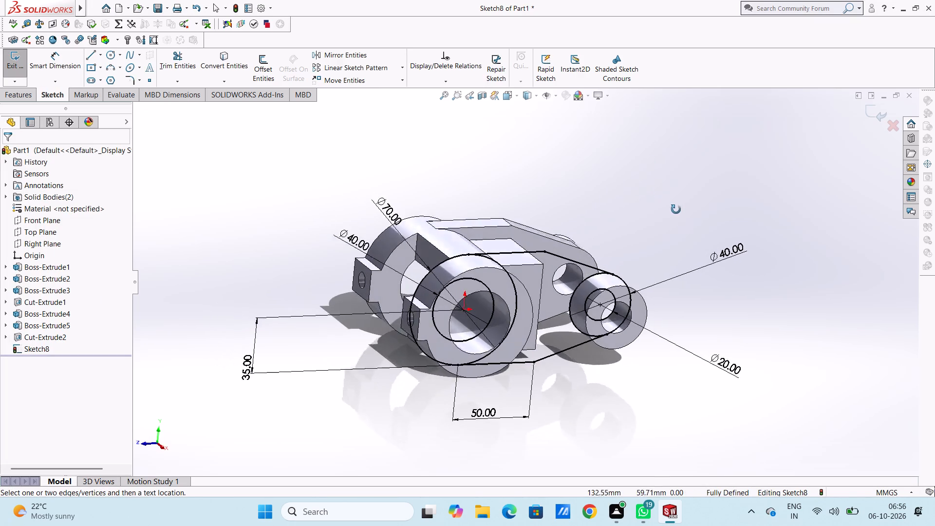
pyautogui.moveTo(676, 209); pyautogui.dragTo(685, 244, button='middle')
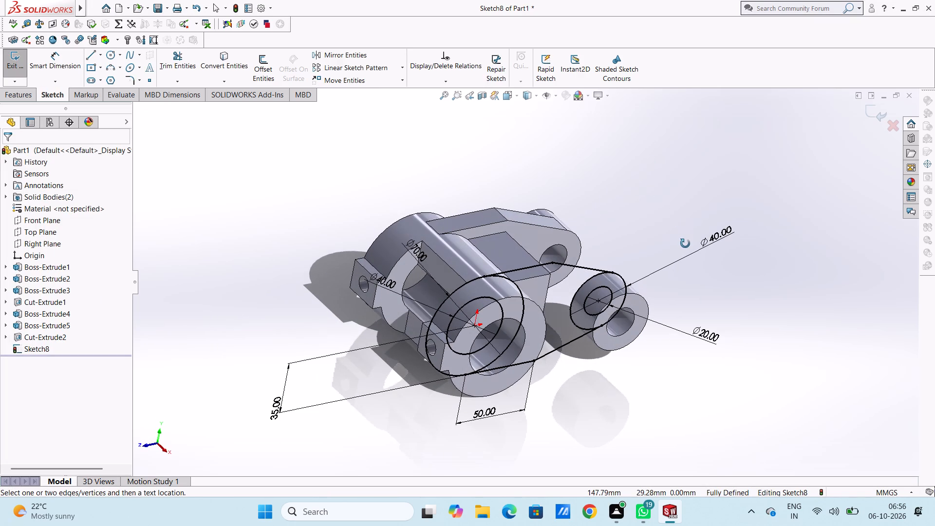
pyautogui.moveTo(685, 244); pyautogui.dragTo(686, 244, button='middle')
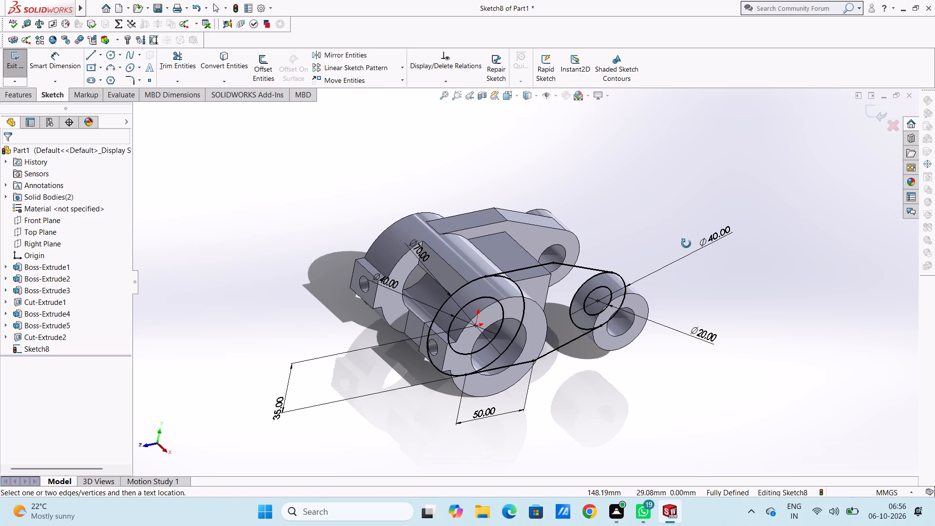
pyautogui.moveTo(686, 244); pyautogui.dragTo(686, 244, button='middle')
pyautogui.moveTo(679, 244); pyautogui.dragTo(673, 240, button='middle')
pyautogui.middleClick(667, 233)
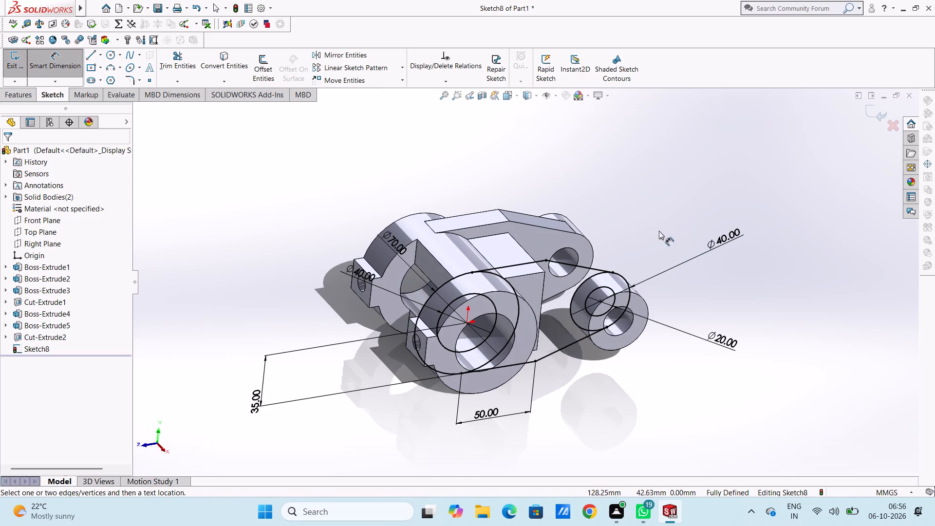
pyautogui.click(67, 61)
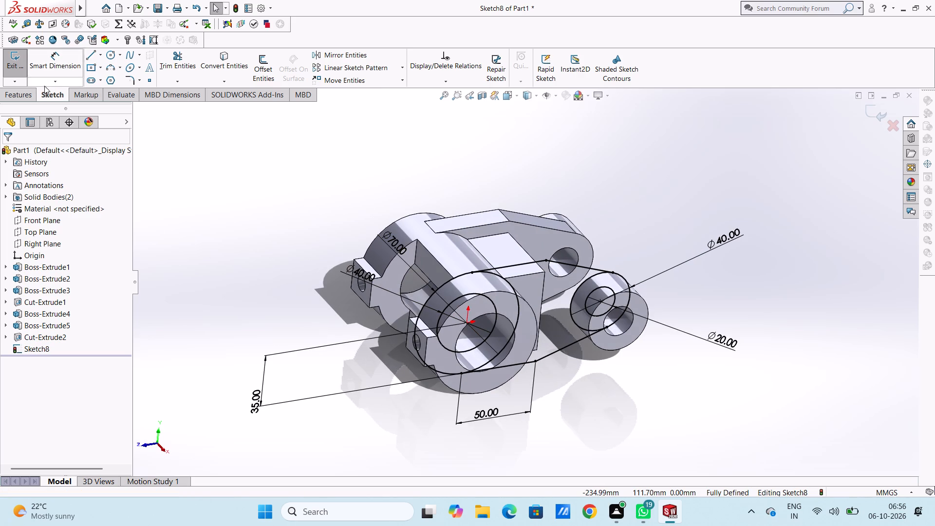
pyautogui.click(29, 94)
pyautogui.click(18, 63)
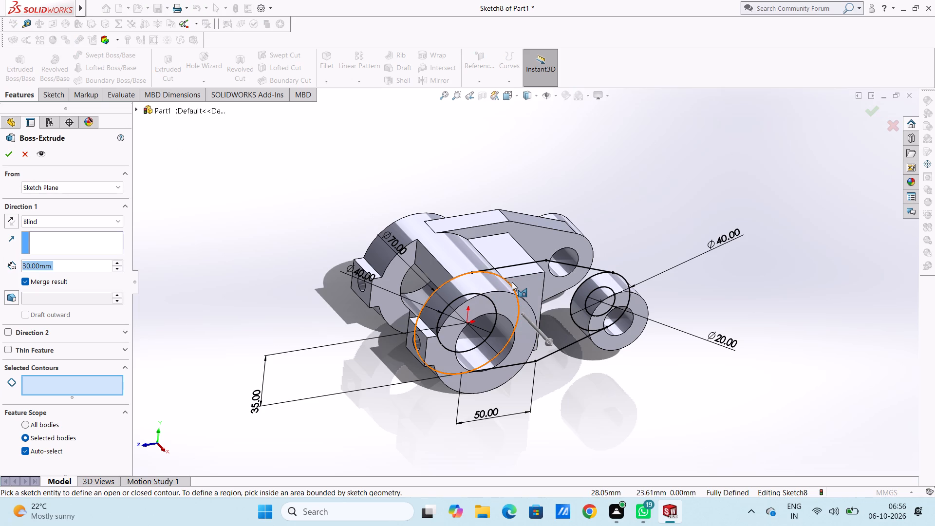
pyautogui.moveTo(635, 379); pyautogui.dragTo(605, 308, button='middle')
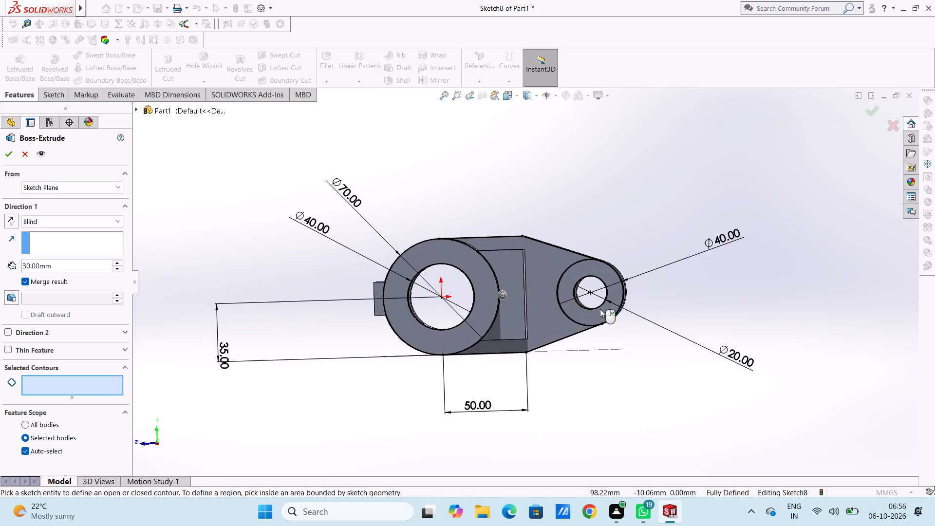
pyautogui.click(525, 272)
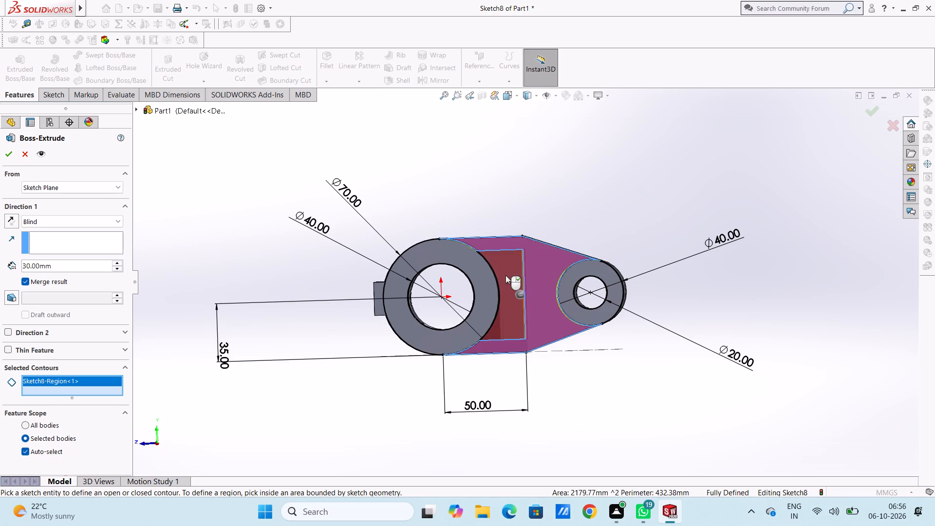
pyautogui.click(505, 275)
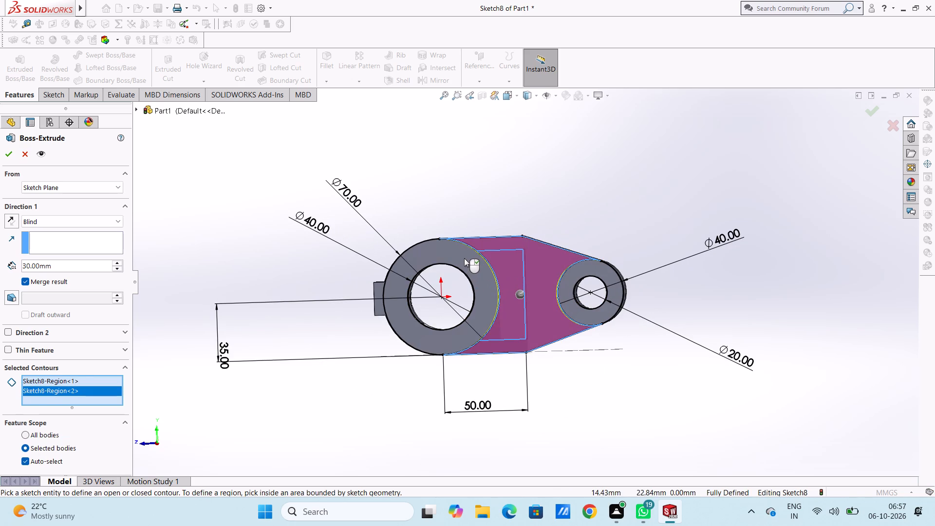
pyautogui.click(464, 258)
pyautogui.click(584, 273)
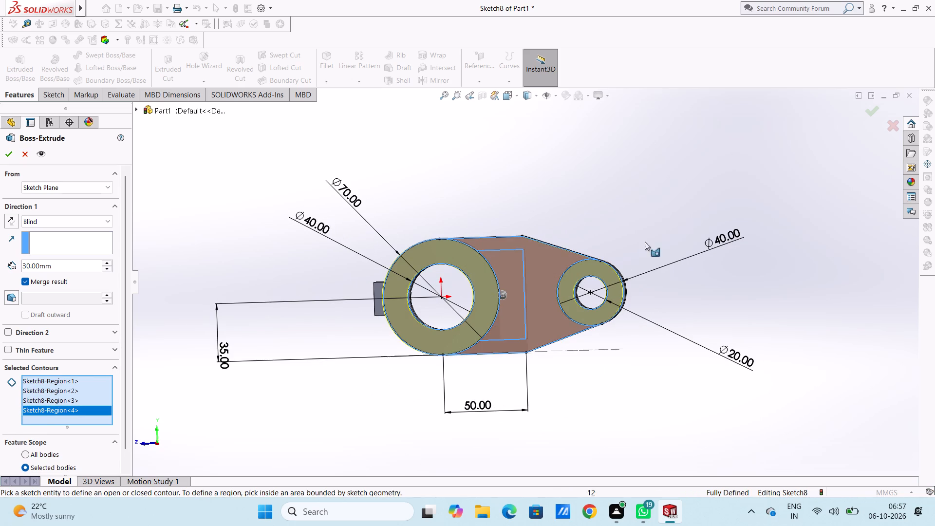
pyautogui.moveTo(581, 194); pyautogui.dragTo(660, 290, button='middle')
pyautogui.doubleClick(79, 269)
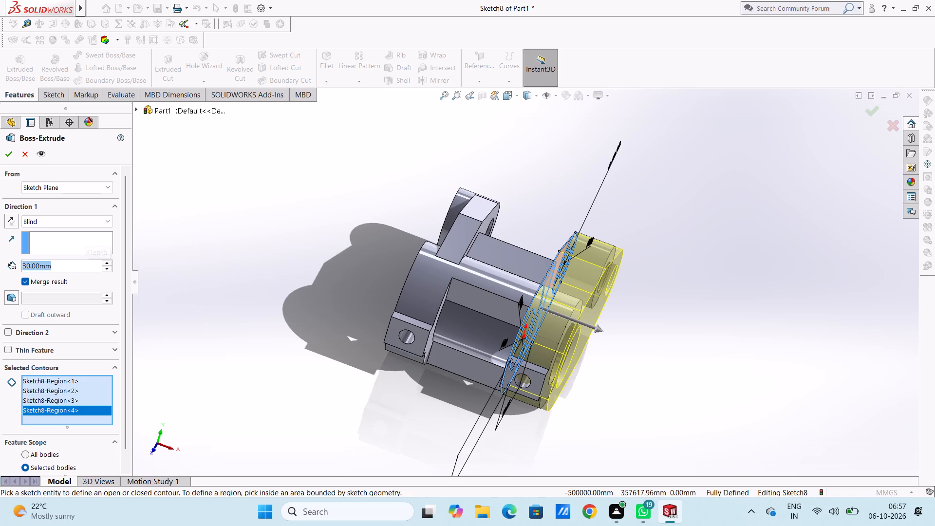
pyautogui.write('15')
pyautogui.press('Return')
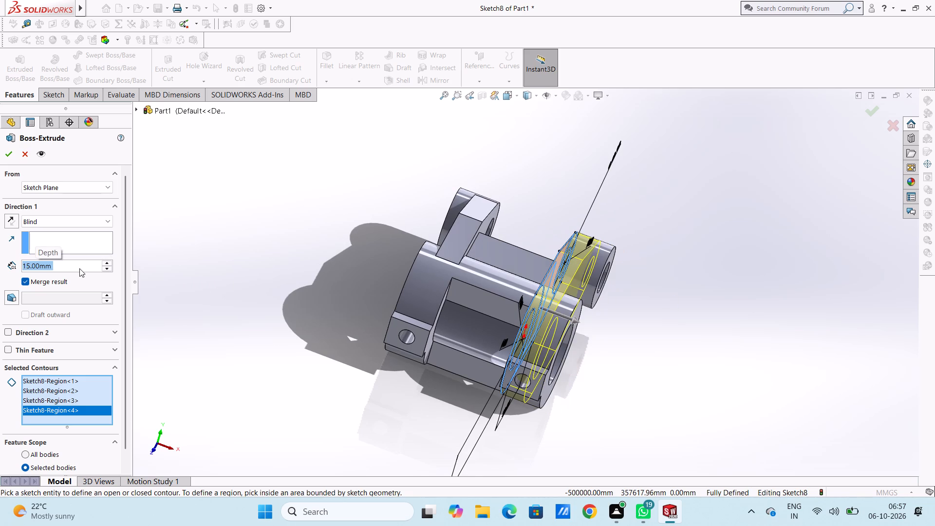
pyautogui.click(9, 153)
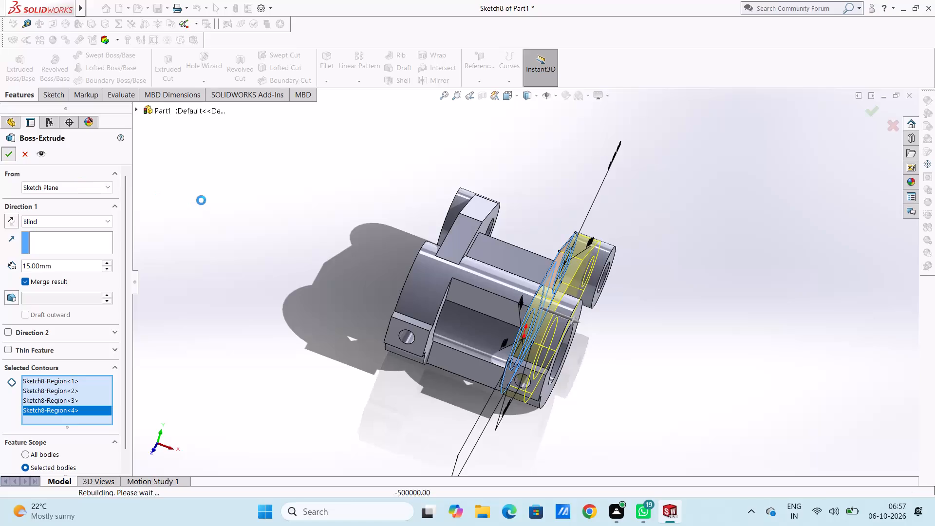
pyautogui.click(238, 203)
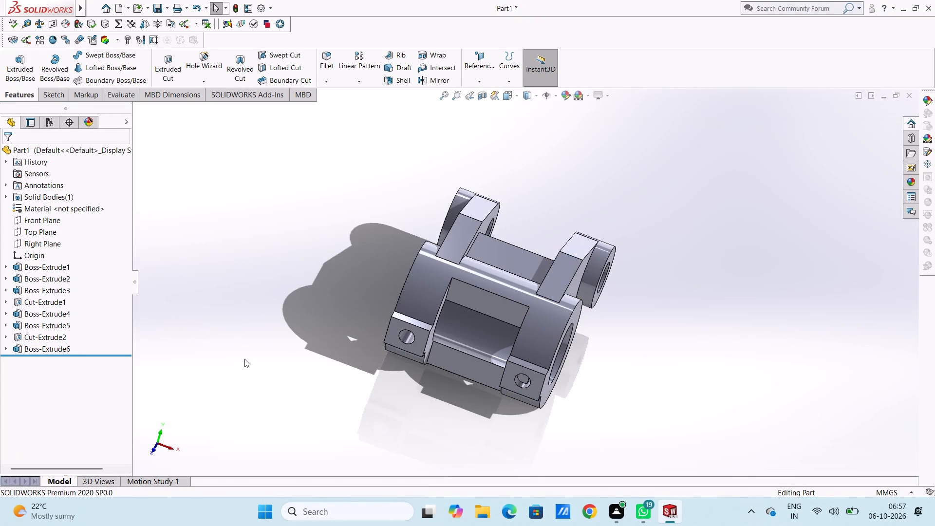
# On the front face of the tab farther from the origin, sketch a circle about 10 mm in diameter, centred on its hole.
pyautogui.moveTo(254, 357); pyautogui.dragTo(273, 269, button='middle')
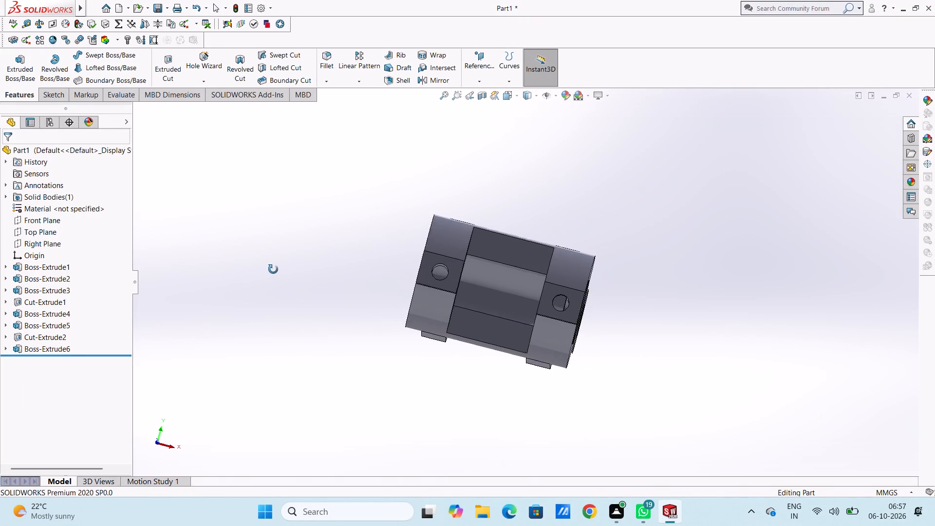
pyautogui.moveTo(273, 269); pyautogui.dragTo(174, 286, button='middle')
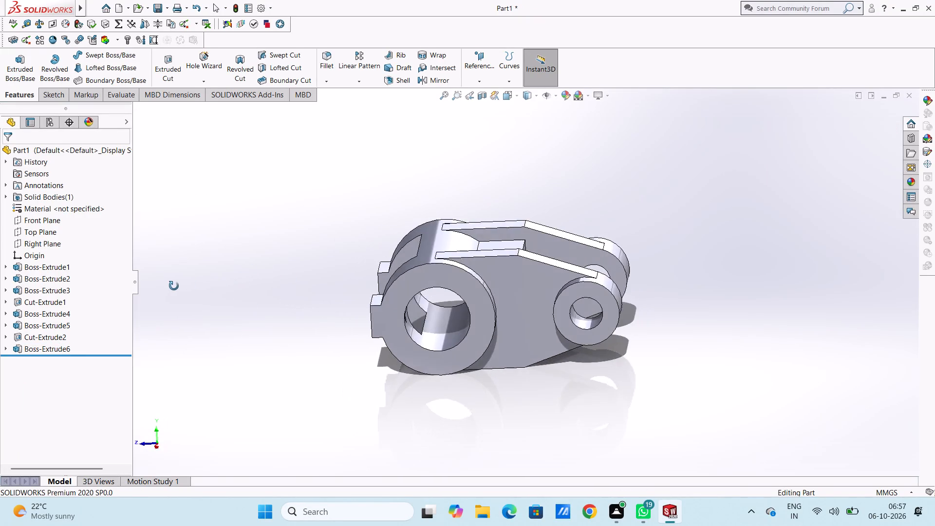
pyautogui.moveTo(174, 286); pyautogui.dragTo(239, 254, button='middle')
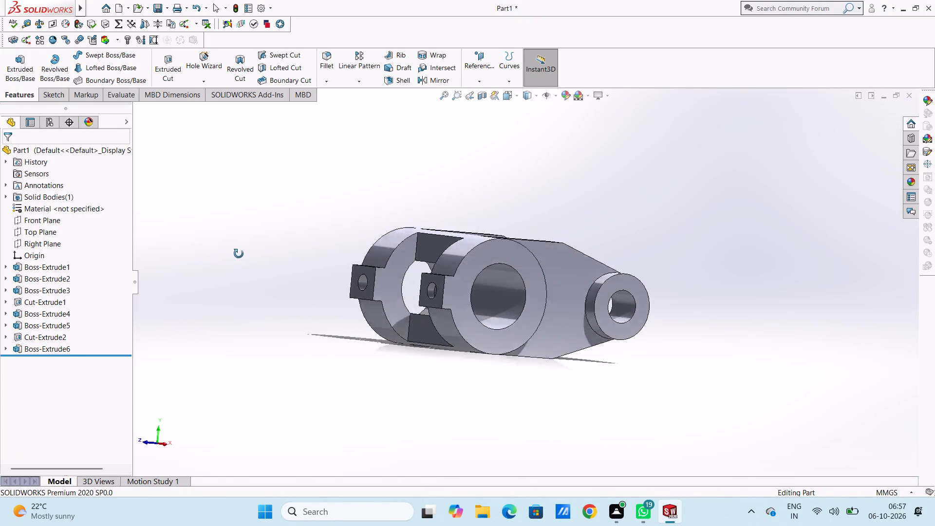
pyautogui.moveTo(239, 254); pyautogui.dragTo(278, 252, button='middle')
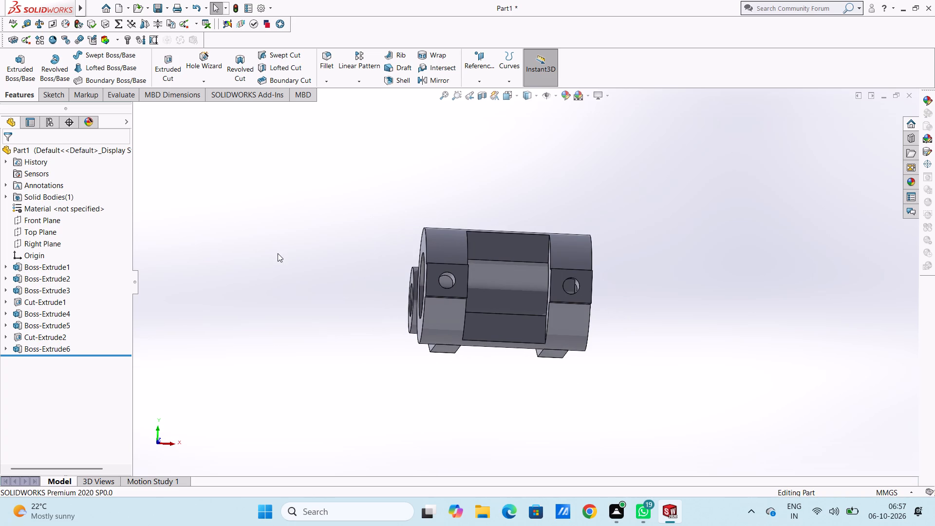
pyautogui.hotkey('ctrl', '1')
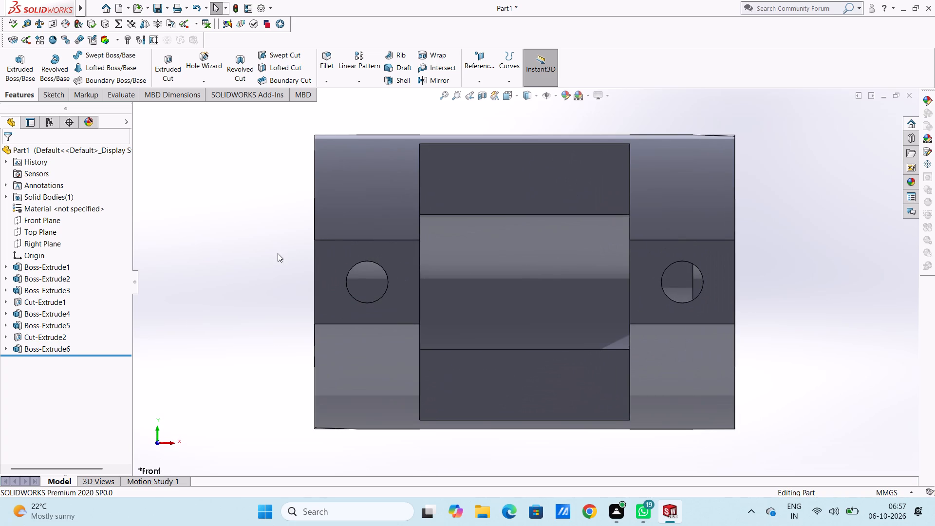
pyautogui.scroll(3, 278, 253)
pyautogui.scroll(-3, 615, 291)
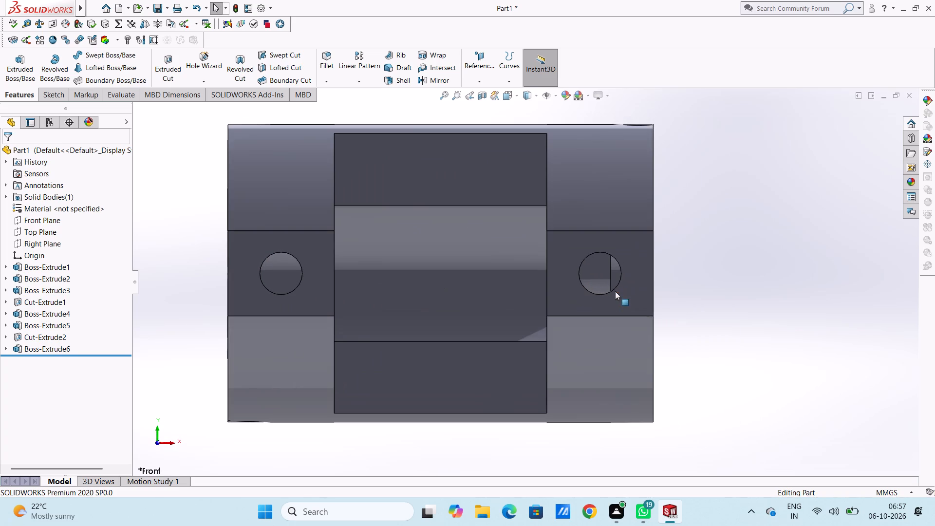
pyautogui.click(638, 265)
pyautogui.click(679, 239)
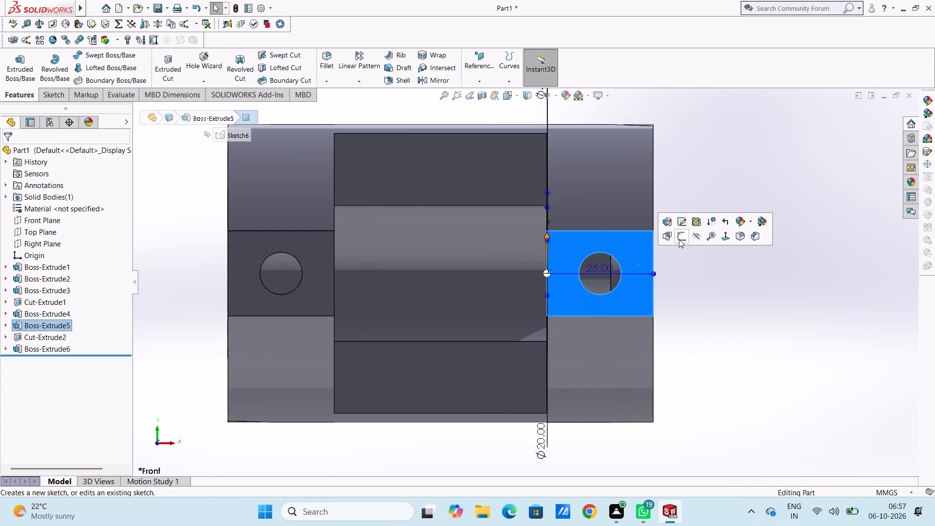
pyautogui.click(702, 261)
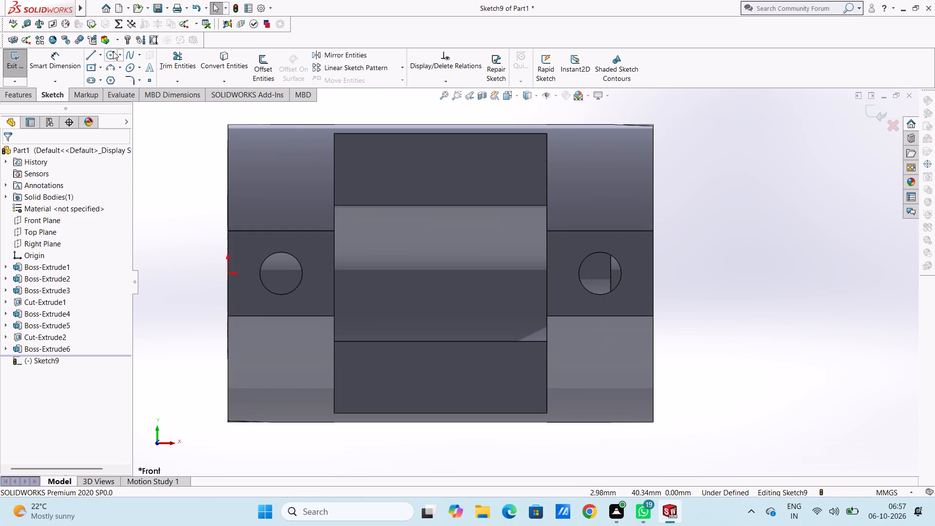
pyautogui.click(112, 51)
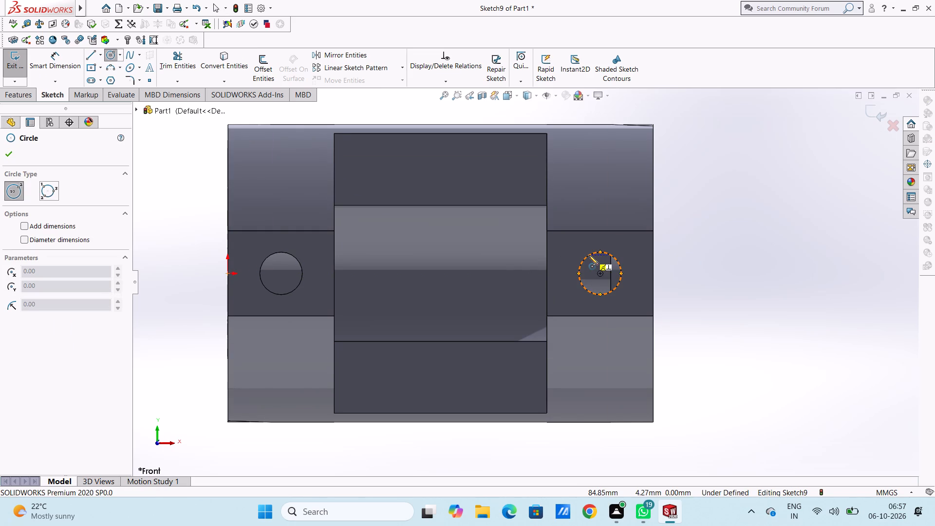
pyautogui.click(601, 274)
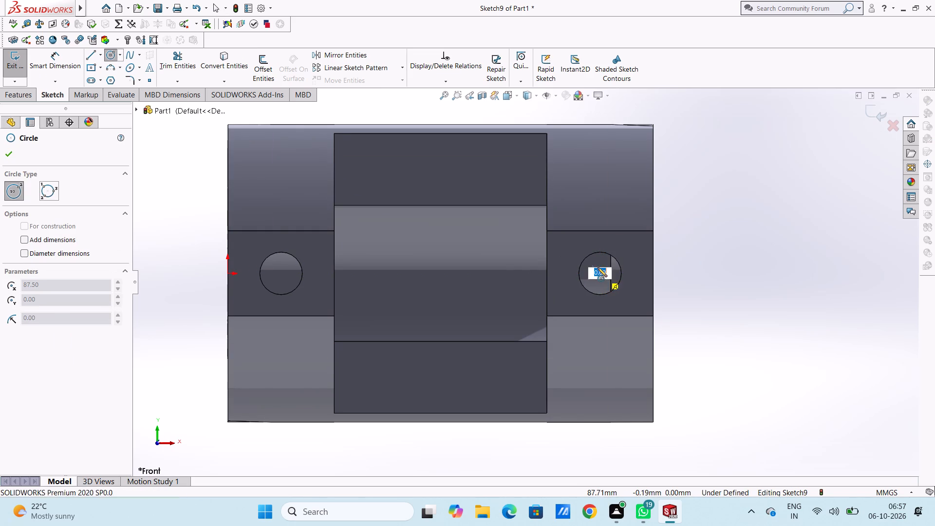
pyautogui.click(589, 256)
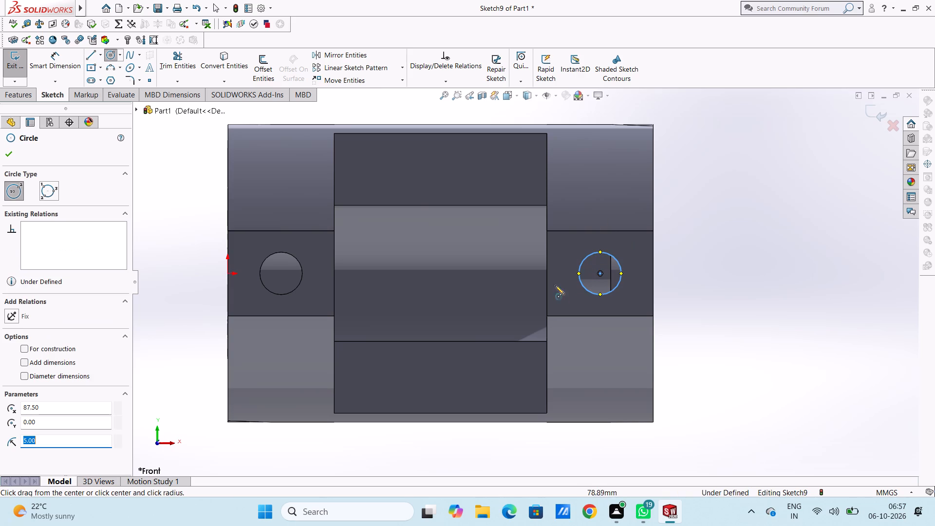
pyautogui.click(9, 153)
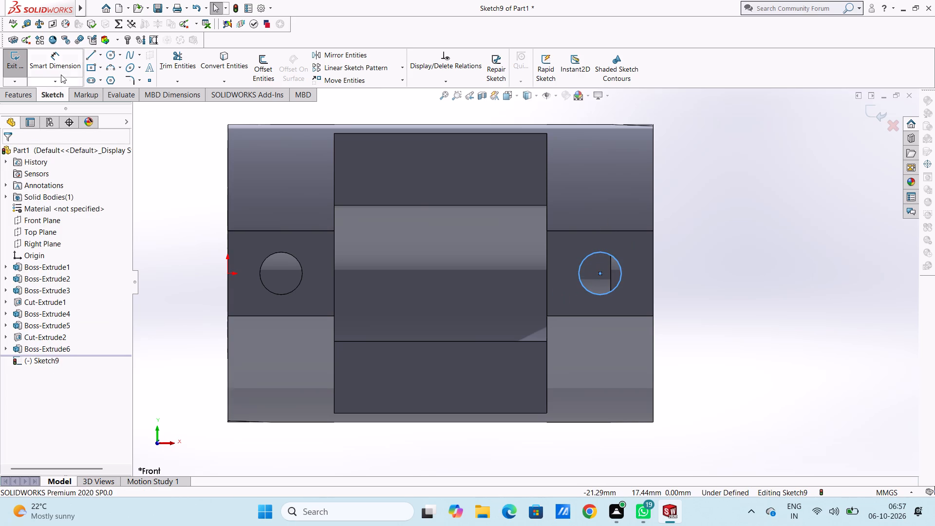
# Dimension the circle's diameter as 10 mm.
pyautogui.click(62, 62)
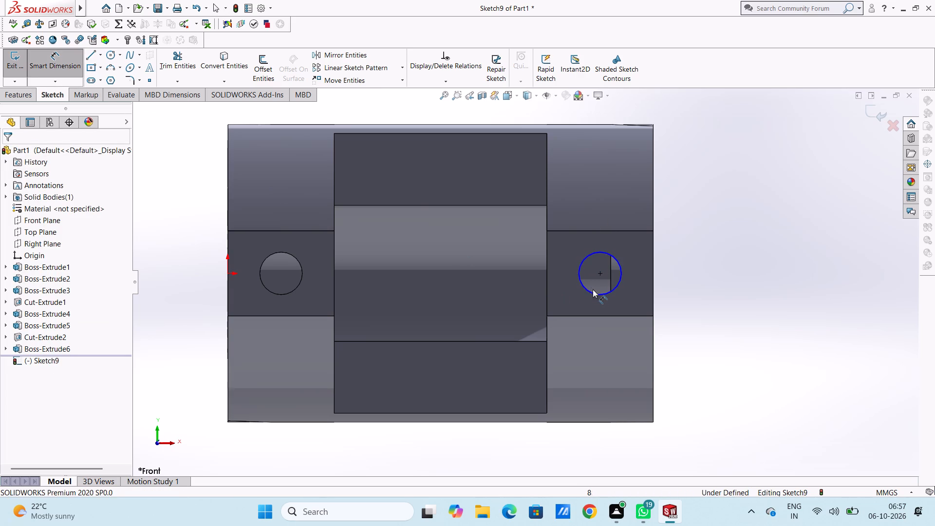
pyautogui.click(601, 294)
pyautogui.click(777, 377)
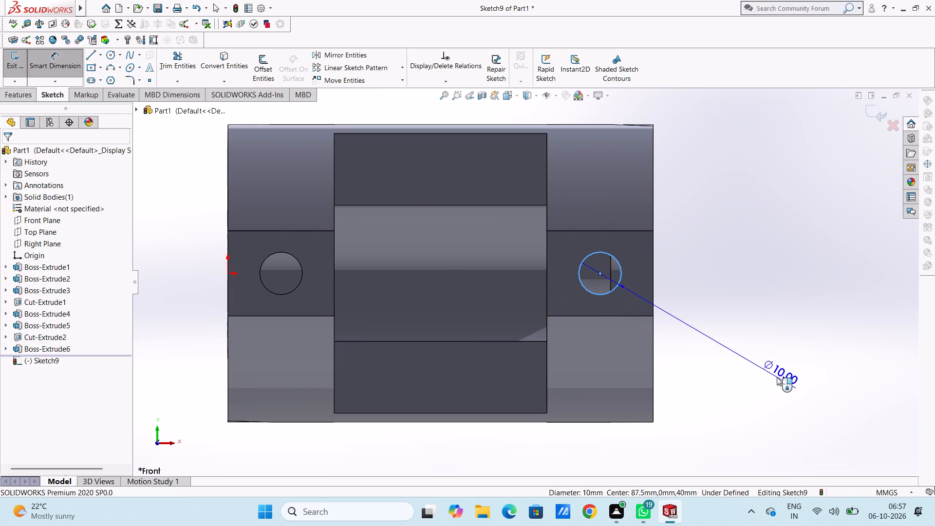
pyautogui.click(735, 361)
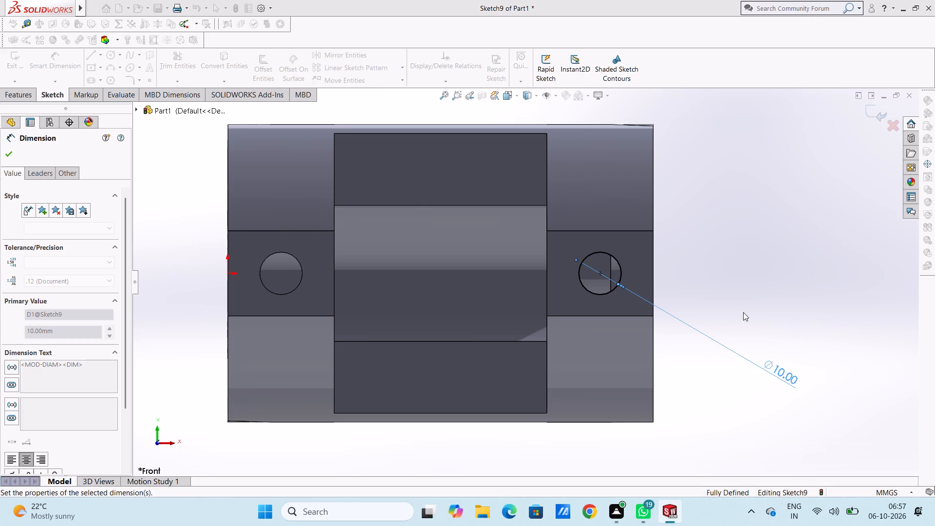
pyautogui.click(743, 312)
# Extrude the 10 mm circle 30 mm as a blind boss in the reversed direction, through the tab toward the large ring's bore.
pyautogui.scroll(4, 743, 312)
pyautogui.moveTo(743, 309); pyautogui.dragTo(713, 318, button='middle')
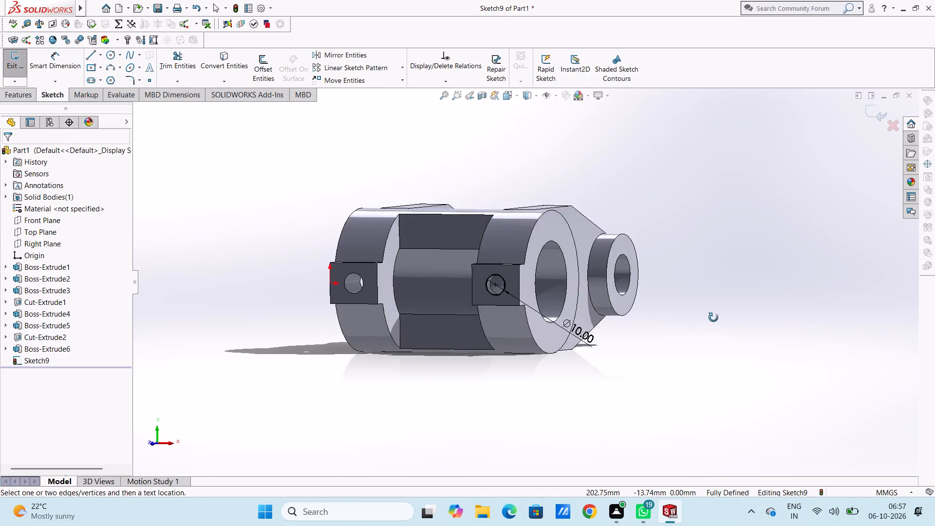
pyautogui.moveTo(713, 318); pyautogui.dragTo(680, 351, button='middle')
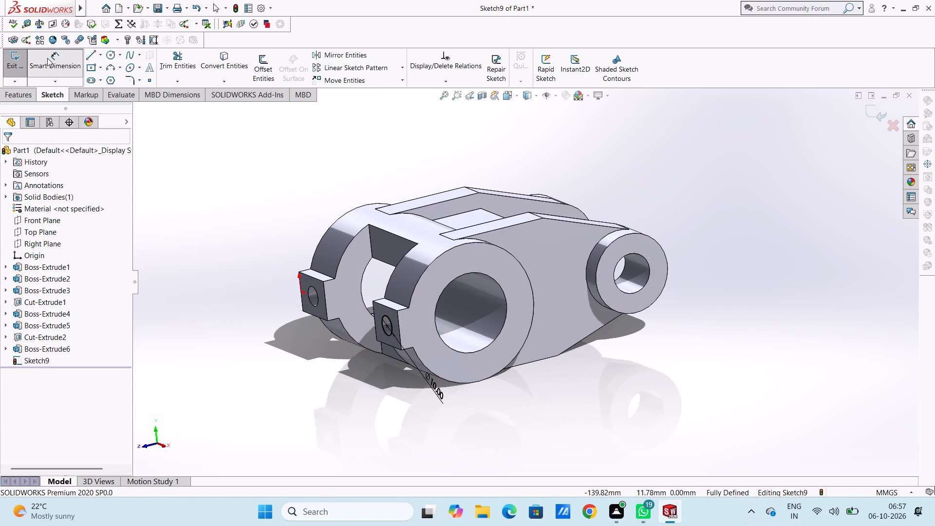
pyautogui.click(47, 59)
pyautogui.click(28, 91)
pyautogui.click(23, 64)
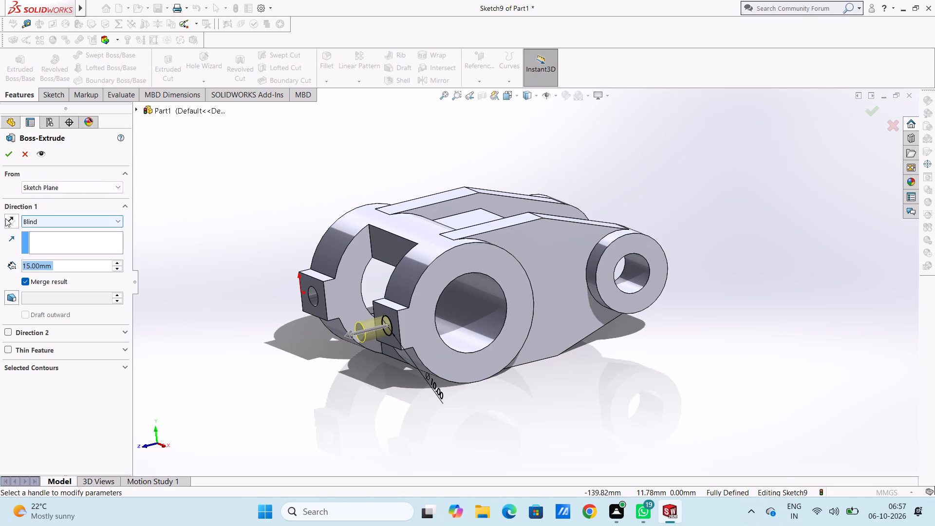
pyautogui.click(8, 218)
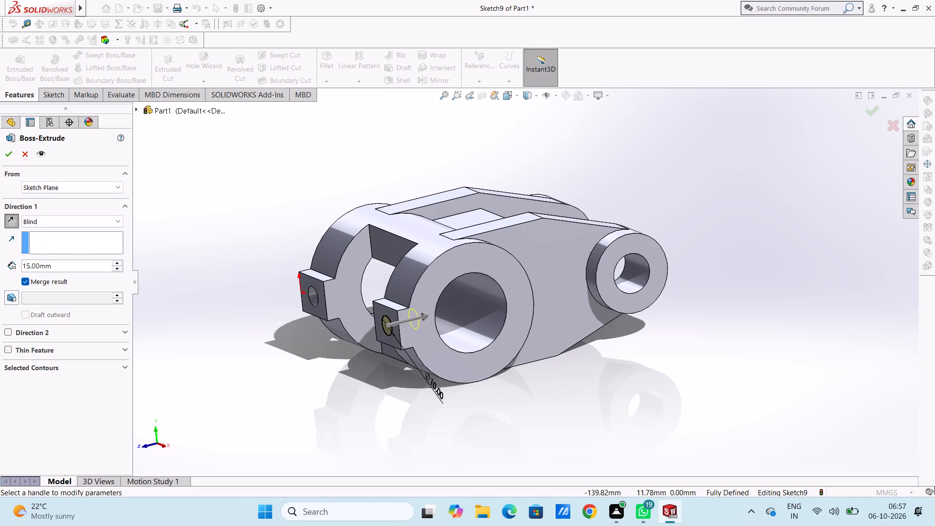
pyautogui.doubleClick(67, 264)
pyautogui.write('30')
pyautogui.press('Return')
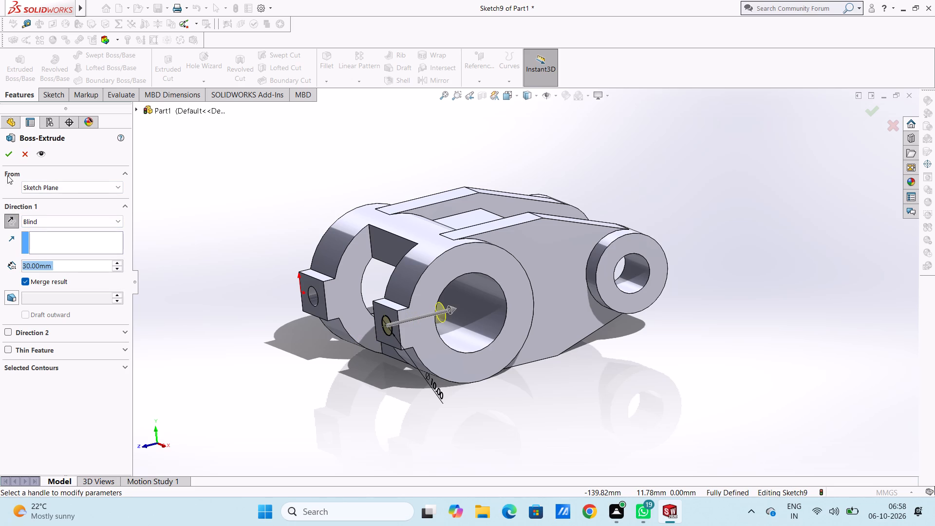
pyautogui.click(7, 154)
pyautogui.click(205, 302)
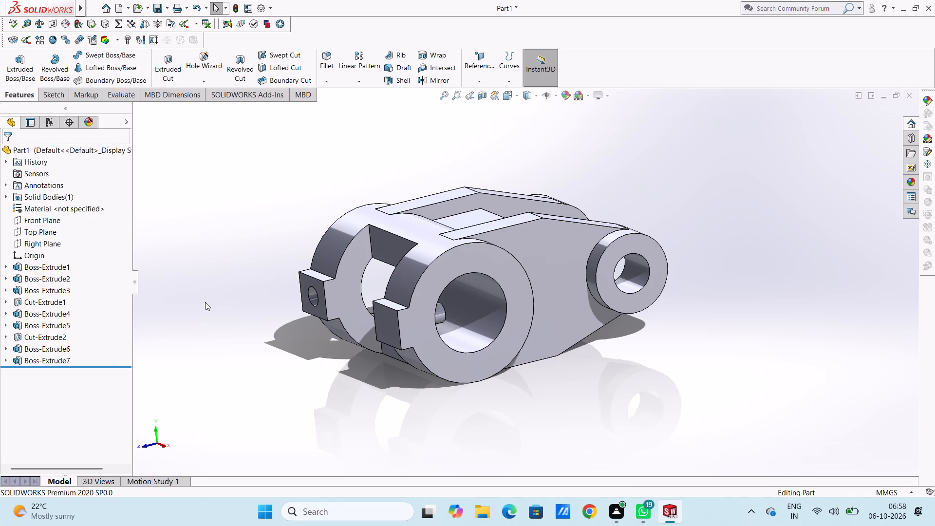
# Undo the 30 mm blind extrusion of the 10 mm circle on the tab.
pyautogui.hotkey('ctrl', 'z')
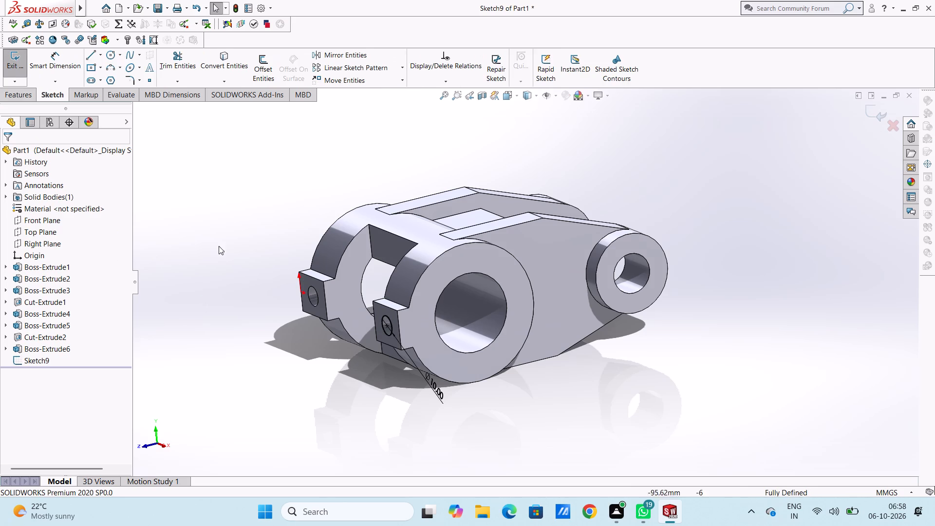
pyautogui.moveTo(30, 97); pyautogui.dragTo(59, 97)
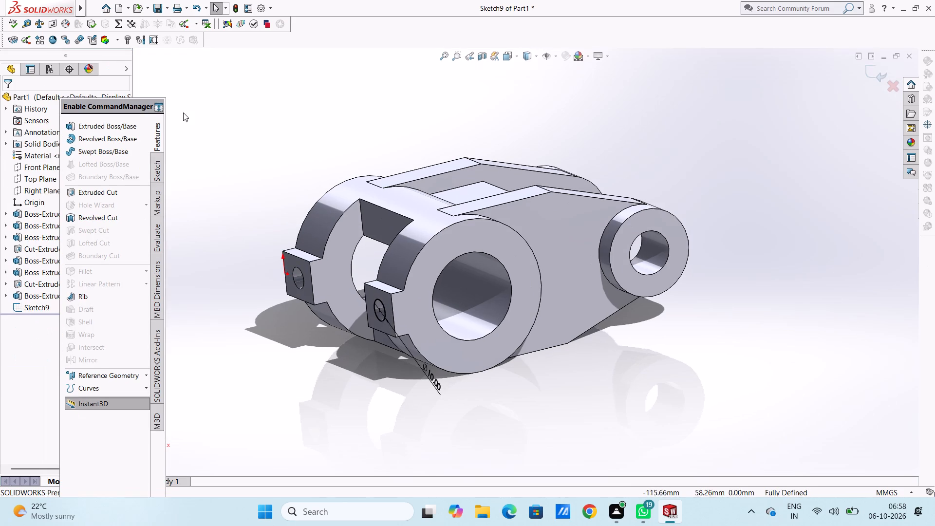
pyautogui.click(220, 131)
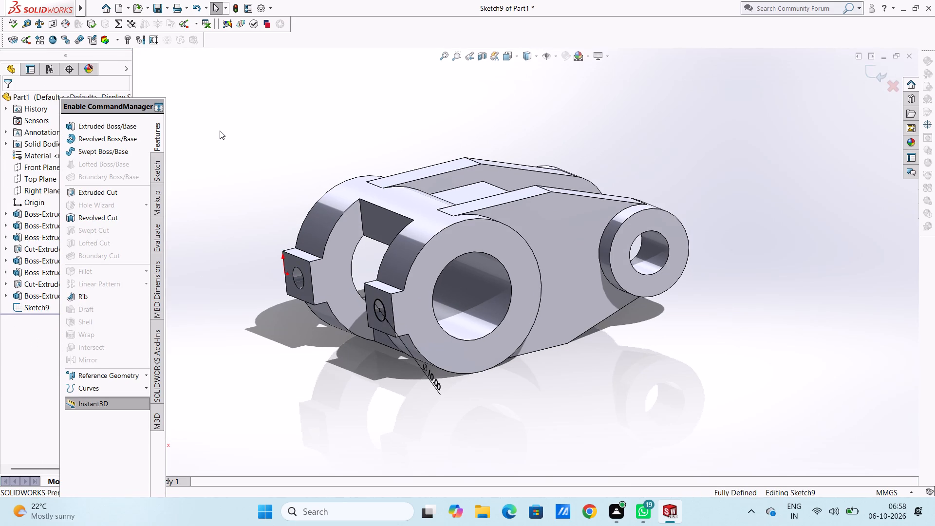
pyautogui.click(214, 115)
pyautogui.click(270, 109)
pyautogui.hotkey('ctrl', 'z')
pyautogui.hotkey('ctrl', 'z')
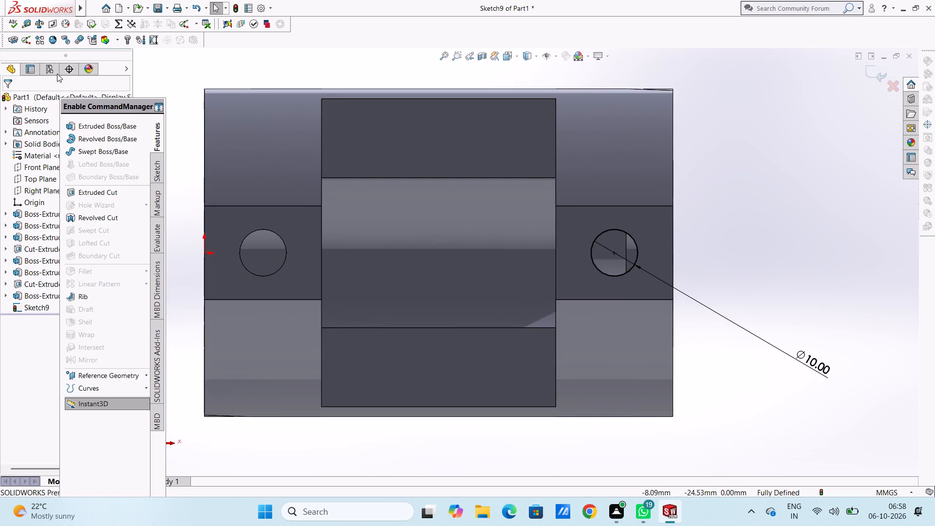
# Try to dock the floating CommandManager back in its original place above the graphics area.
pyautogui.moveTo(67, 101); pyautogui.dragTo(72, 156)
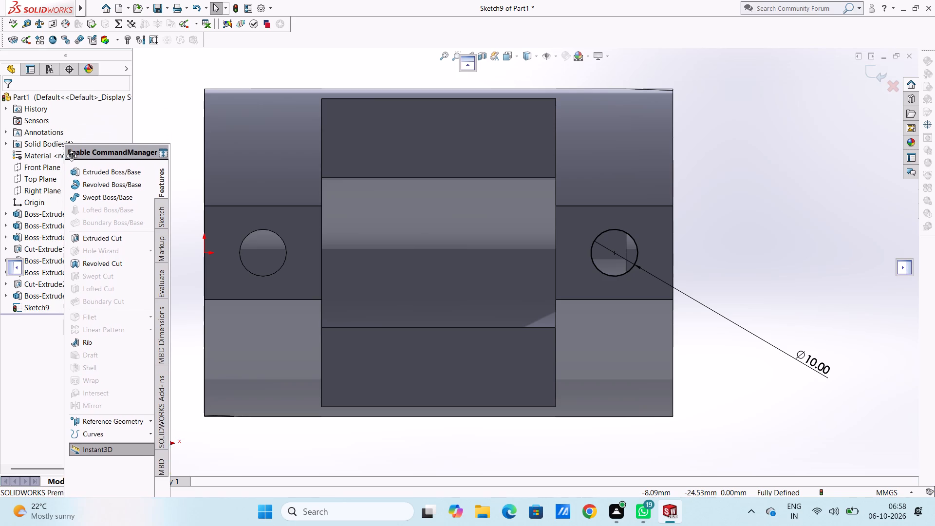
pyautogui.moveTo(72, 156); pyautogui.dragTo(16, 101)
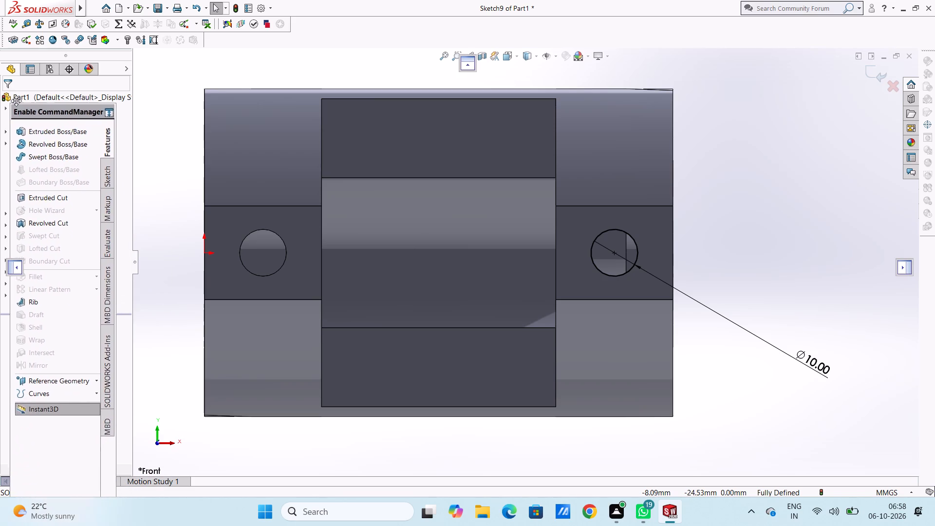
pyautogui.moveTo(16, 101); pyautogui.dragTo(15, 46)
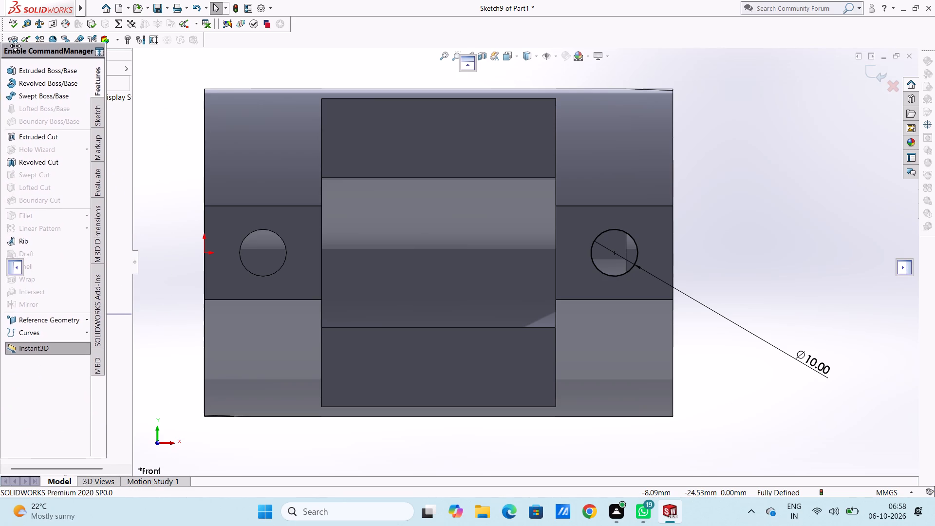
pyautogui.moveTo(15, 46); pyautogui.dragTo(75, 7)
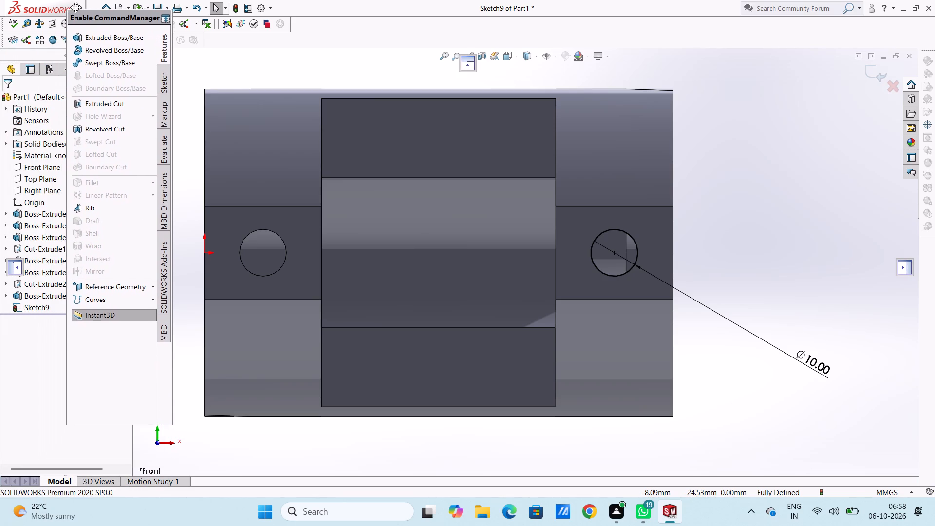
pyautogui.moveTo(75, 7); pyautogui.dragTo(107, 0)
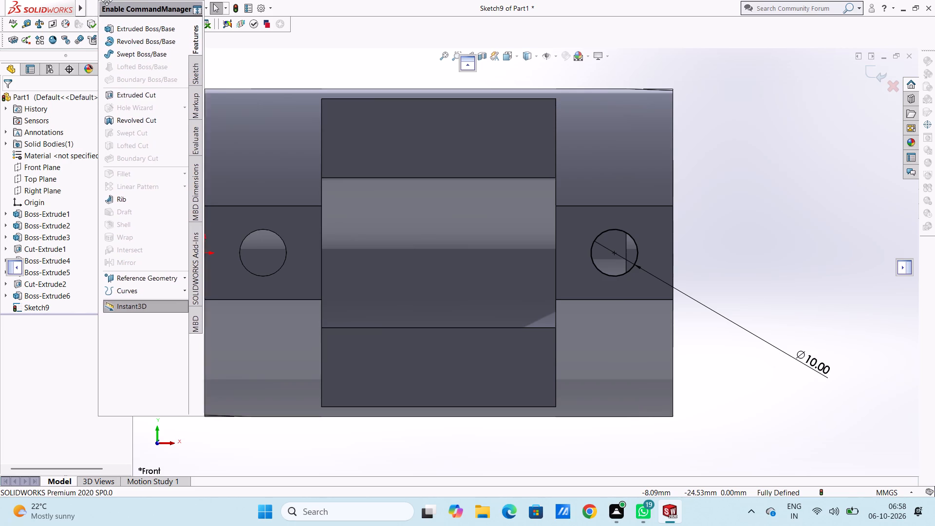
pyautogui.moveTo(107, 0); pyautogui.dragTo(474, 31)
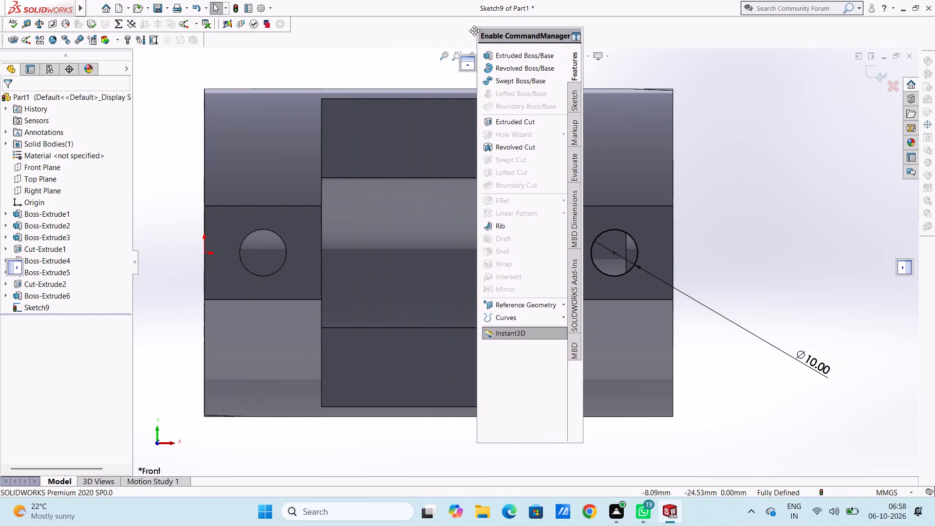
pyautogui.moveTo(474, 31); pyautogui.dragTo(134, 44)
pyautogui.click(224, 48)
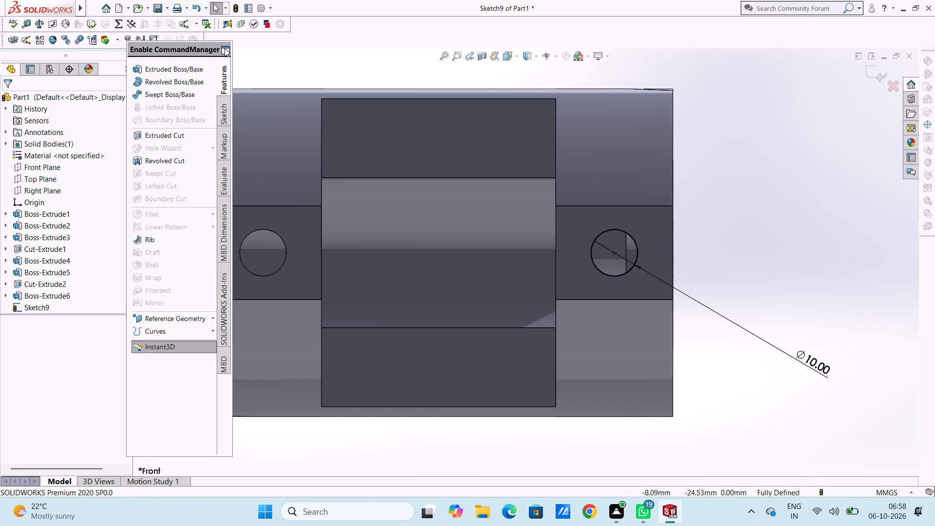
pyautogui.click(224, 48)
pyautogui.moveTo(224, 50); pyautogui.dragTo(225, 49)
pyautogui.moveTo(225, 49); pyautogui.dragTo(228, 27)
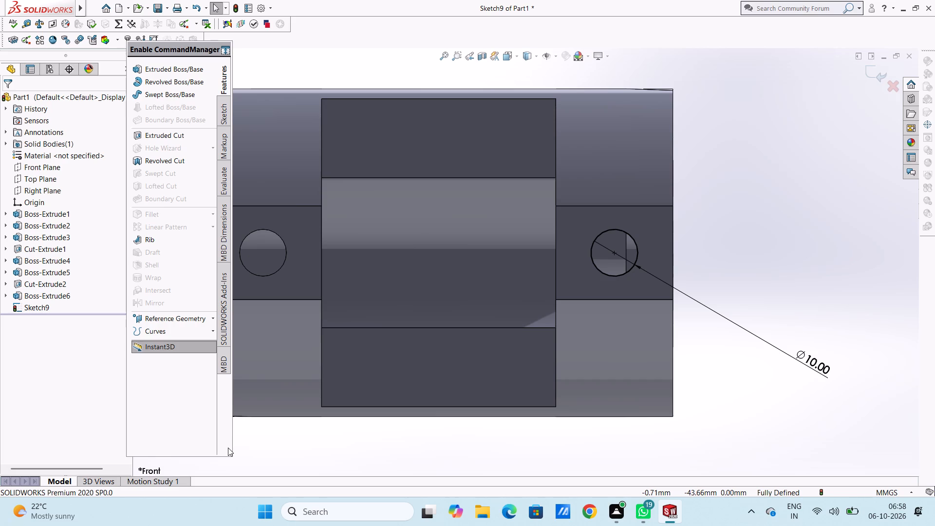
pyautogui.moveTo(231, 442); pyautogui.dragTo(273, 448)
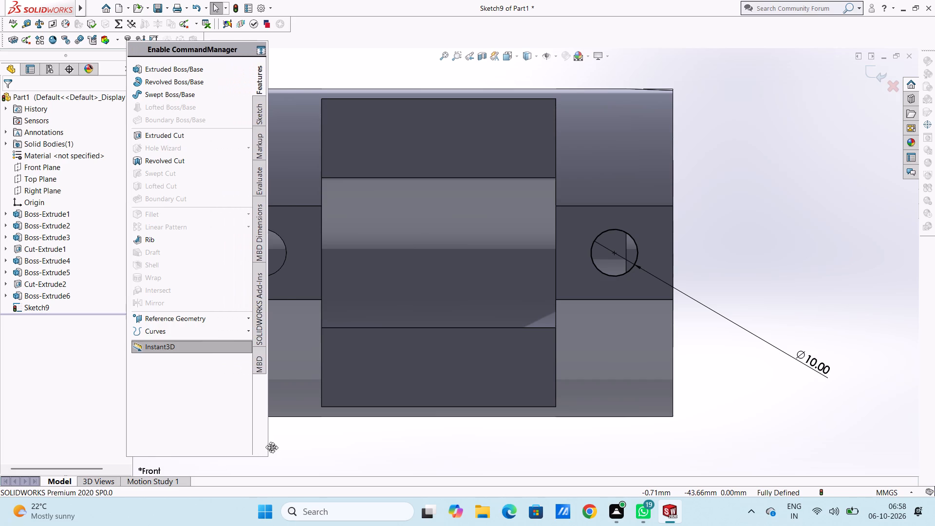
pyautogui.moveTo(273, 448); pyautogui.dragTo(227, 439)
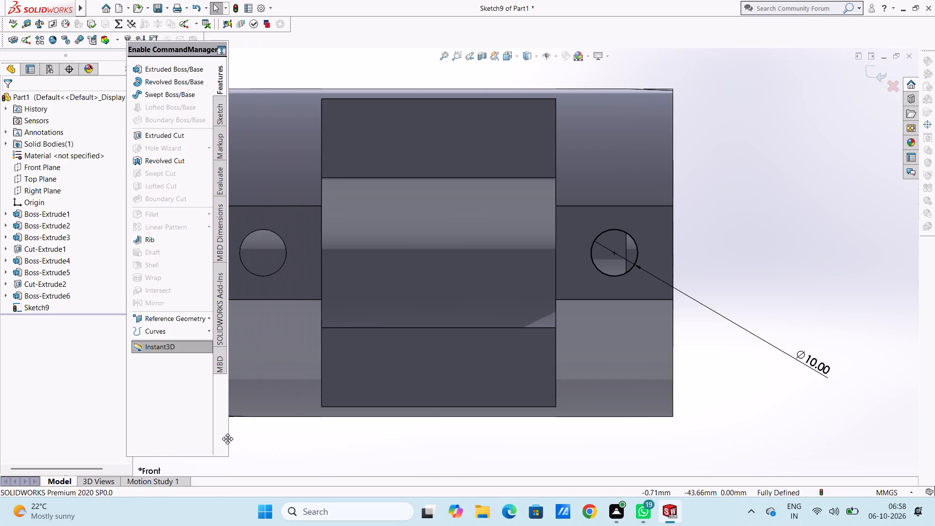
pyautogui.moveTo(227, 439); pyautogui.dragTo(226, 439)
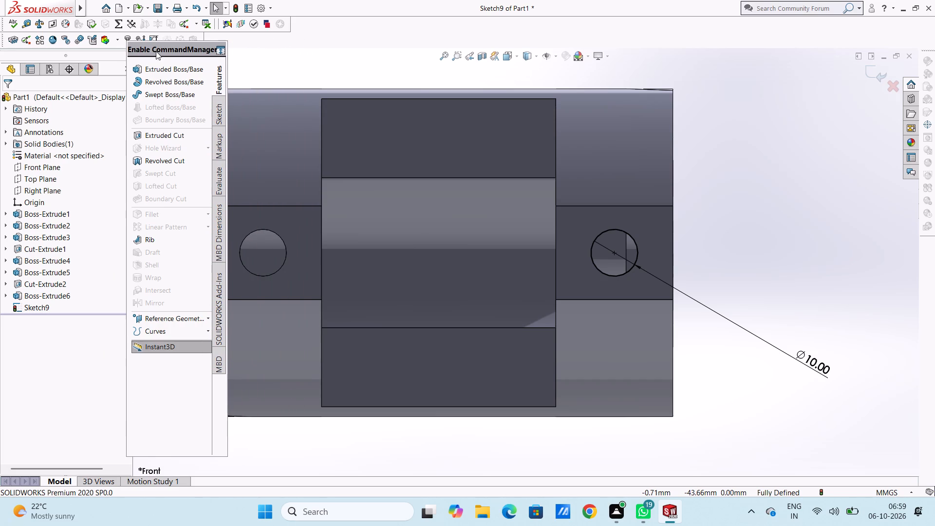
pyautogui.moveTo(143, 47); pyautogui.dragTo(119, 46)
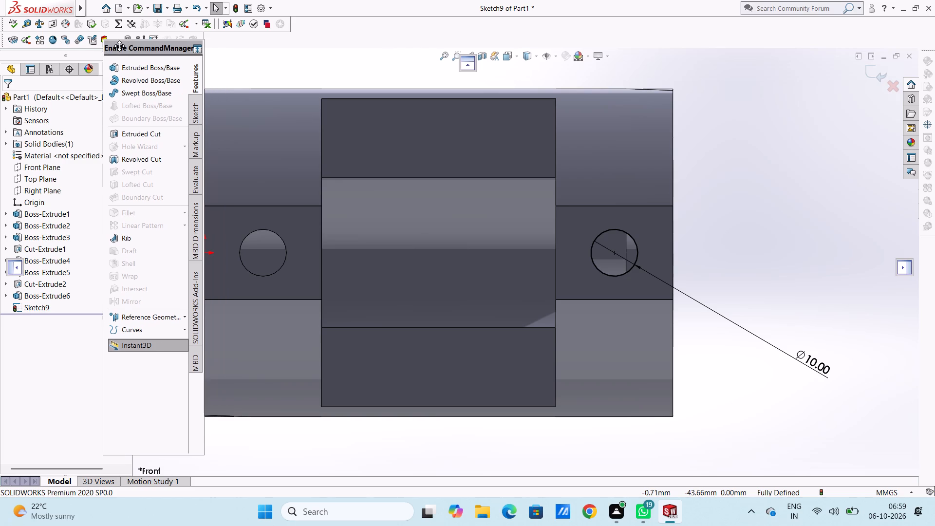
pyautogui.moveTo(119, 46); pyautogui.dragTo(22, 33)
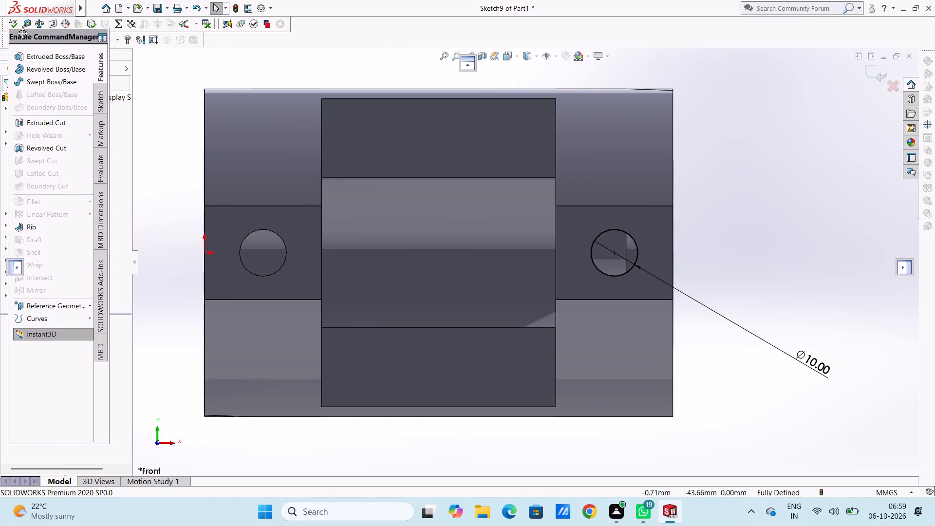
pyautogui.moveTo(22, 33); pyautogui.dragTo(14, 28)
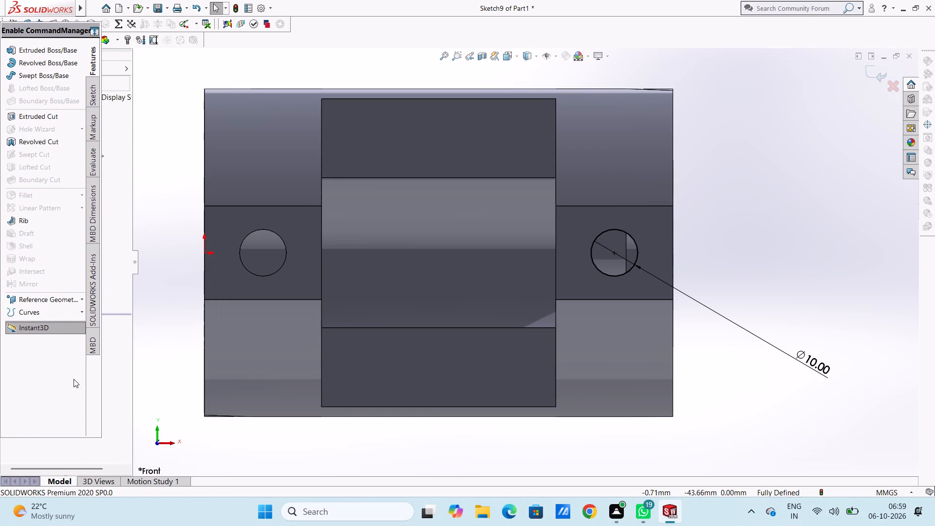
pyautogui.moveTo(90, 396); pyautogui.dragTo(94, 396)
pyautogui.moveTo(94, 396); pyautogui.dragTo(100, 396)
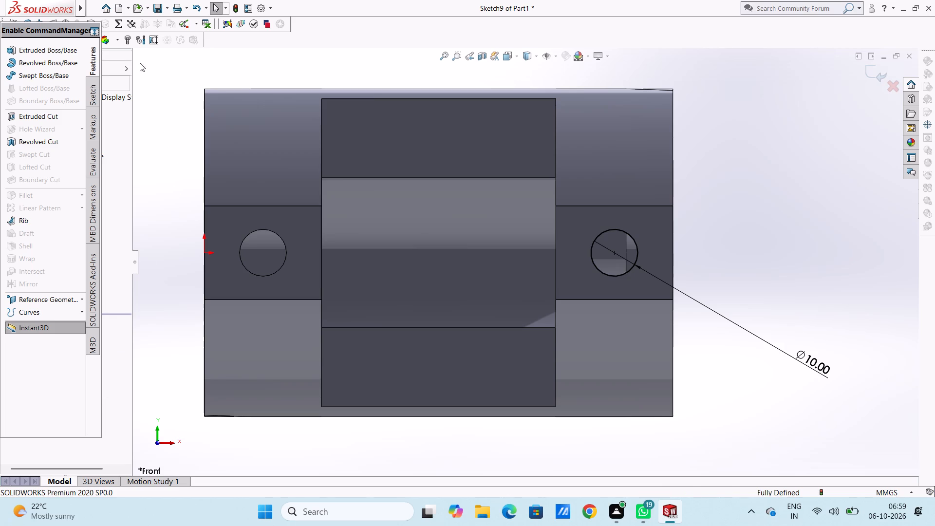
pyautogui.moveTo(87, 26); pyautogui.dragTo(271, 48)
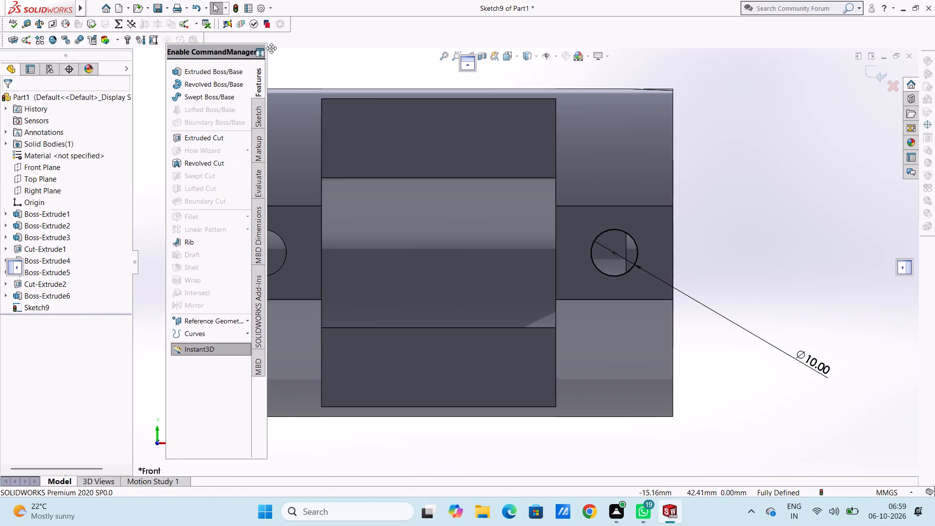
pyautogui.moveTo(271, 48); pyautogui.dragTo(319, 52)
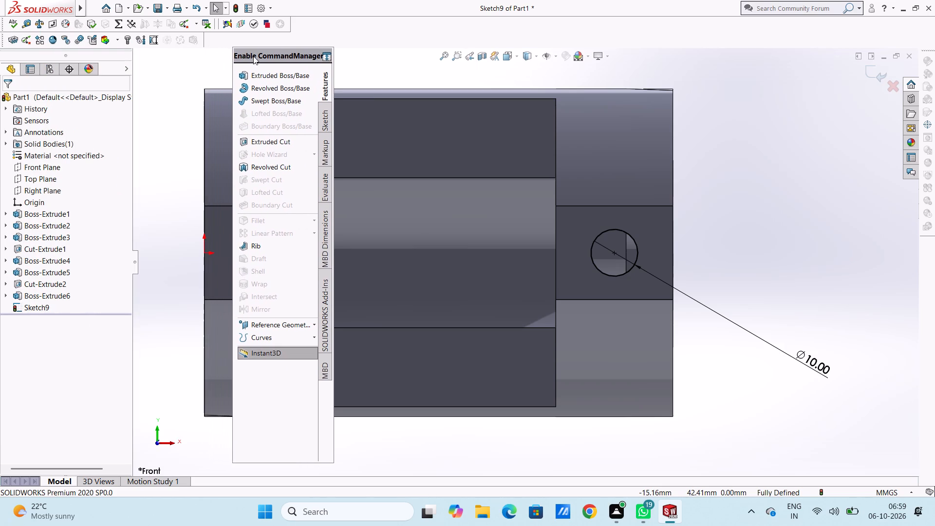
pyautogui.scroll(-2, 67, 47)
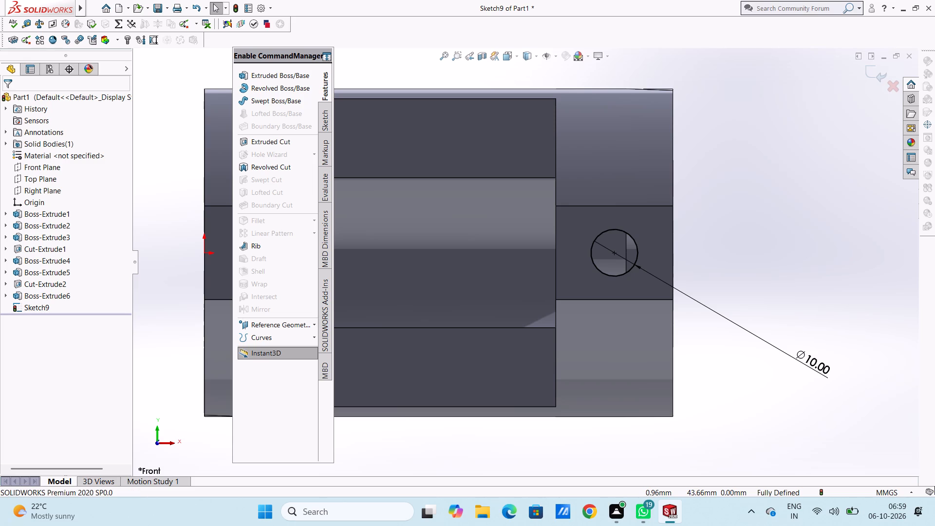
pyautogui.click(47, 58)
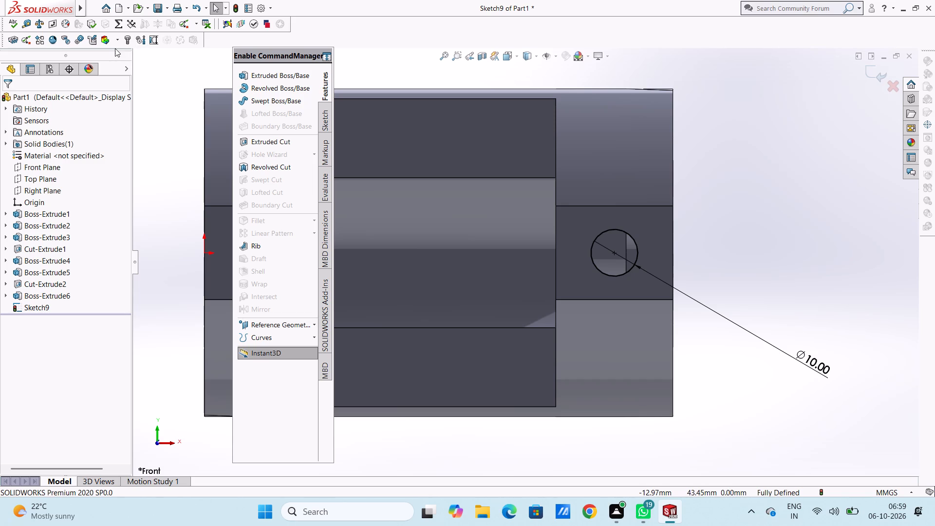
# Split the FeatureManager design tree into two stacked panes and expand the display pane beside it.
pyautogui.moveTo(115, 48); pyautogui.dragTo(110, 54)
pyautogui.moveTo(108, 54); pyautogui.dragTo(105, 65)
pyautogui.moveTo(105, 65); pyautogui.dragTo(105, 128)
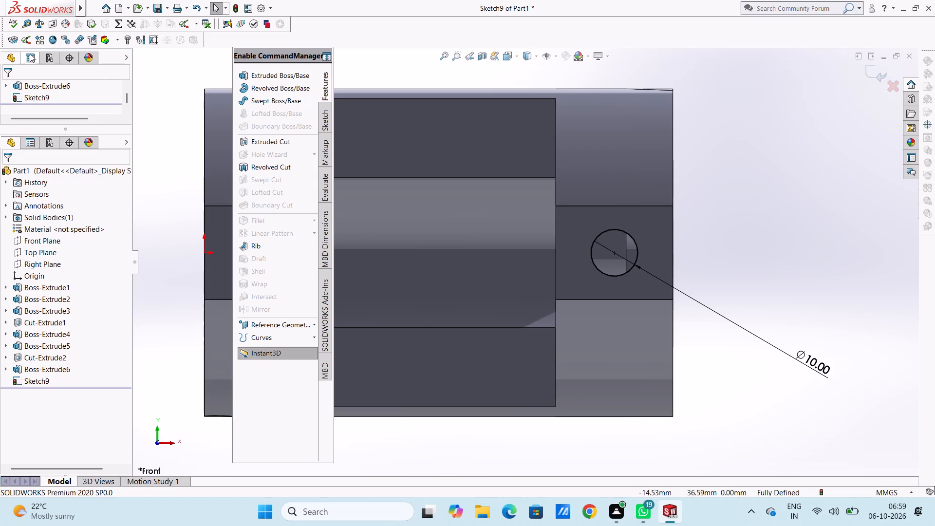
pyautogui.click(15, 56)
pyautogui.click(28, 57)
pyautogui.click(11, 55)
pyautogui.click(127, 57)
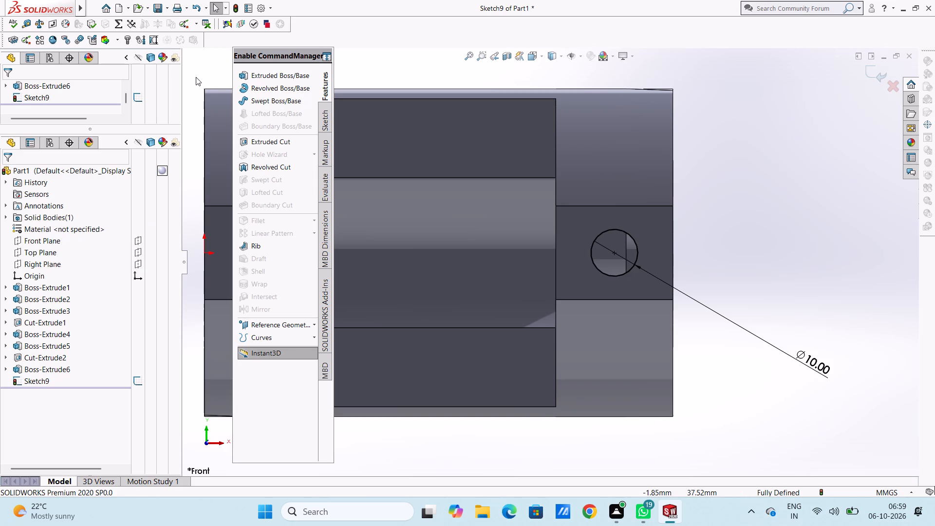
# Collapse the display pane beside the FeatureManager design tree.
pyautogui.press('Escape')
pyautogui.press('Escape')
pyautogui.press('Escape')
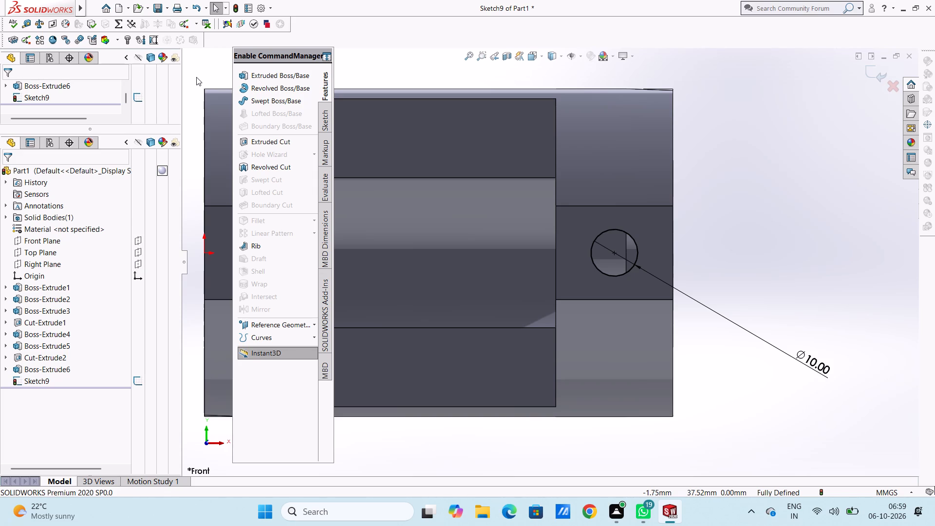
pyautogui.click(196, 77)
pyautogui.click(193, 75)
pyautogui.click(125, 56)
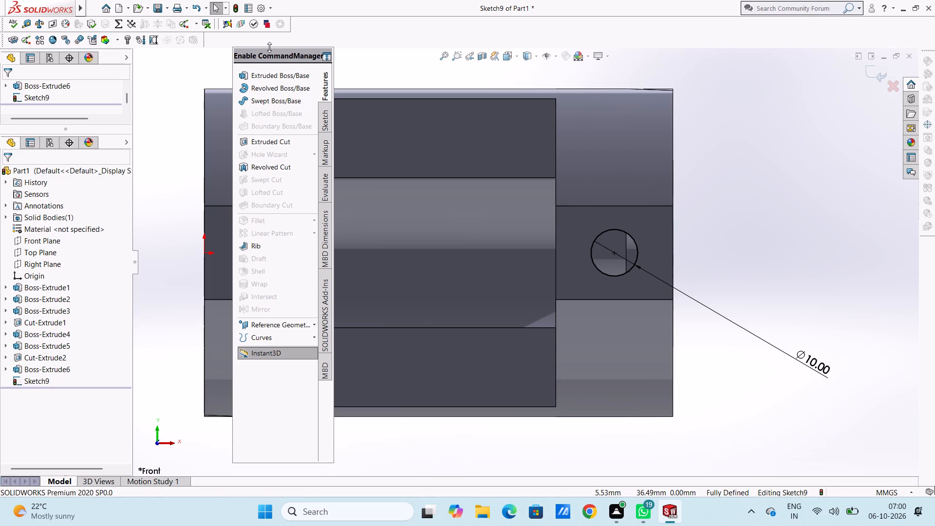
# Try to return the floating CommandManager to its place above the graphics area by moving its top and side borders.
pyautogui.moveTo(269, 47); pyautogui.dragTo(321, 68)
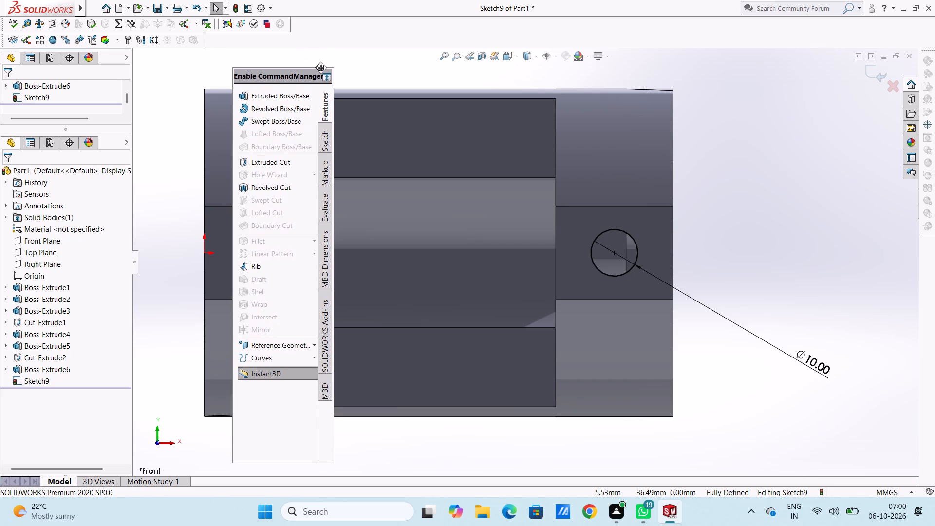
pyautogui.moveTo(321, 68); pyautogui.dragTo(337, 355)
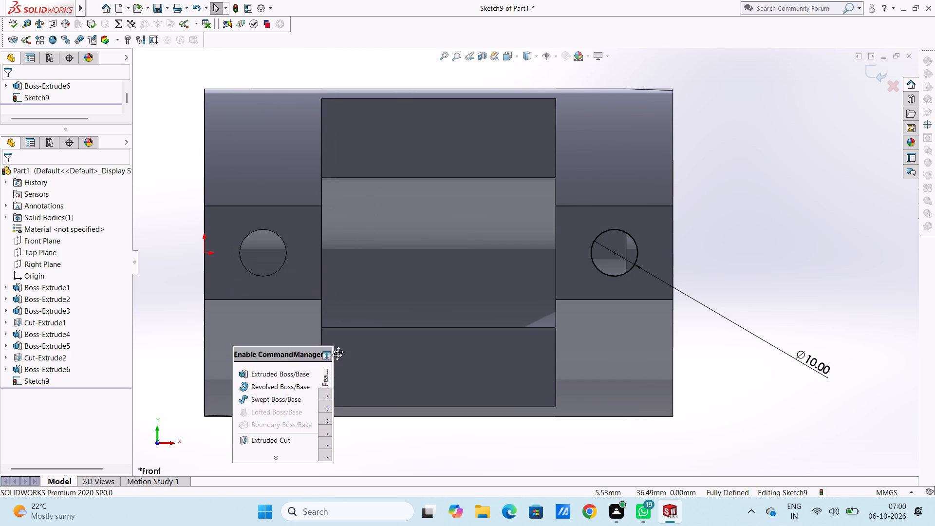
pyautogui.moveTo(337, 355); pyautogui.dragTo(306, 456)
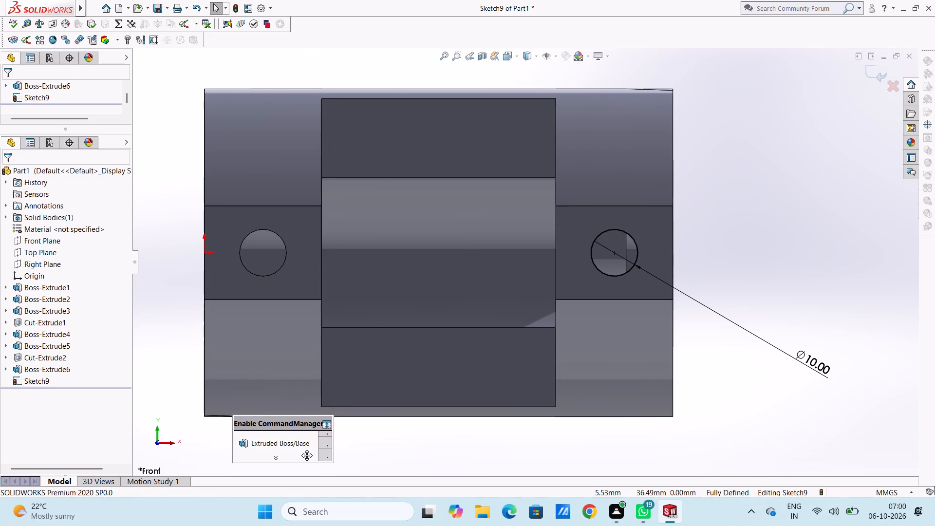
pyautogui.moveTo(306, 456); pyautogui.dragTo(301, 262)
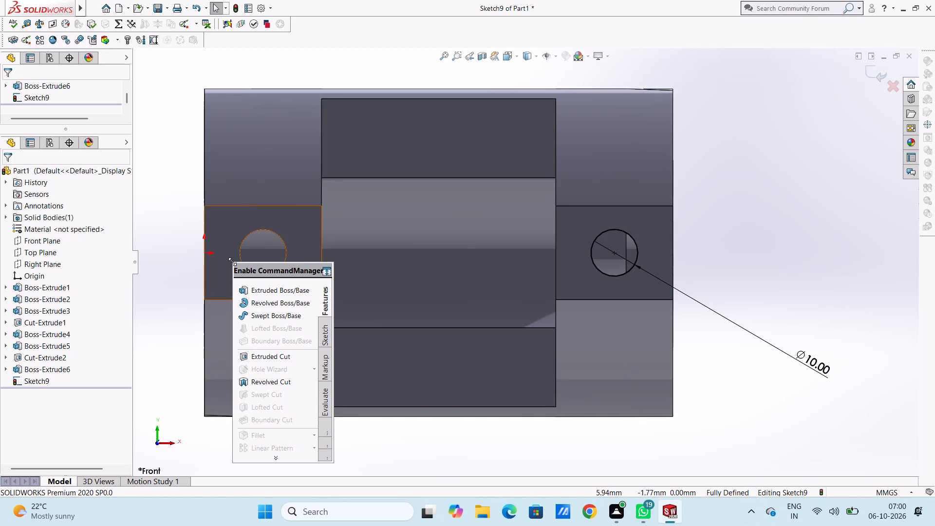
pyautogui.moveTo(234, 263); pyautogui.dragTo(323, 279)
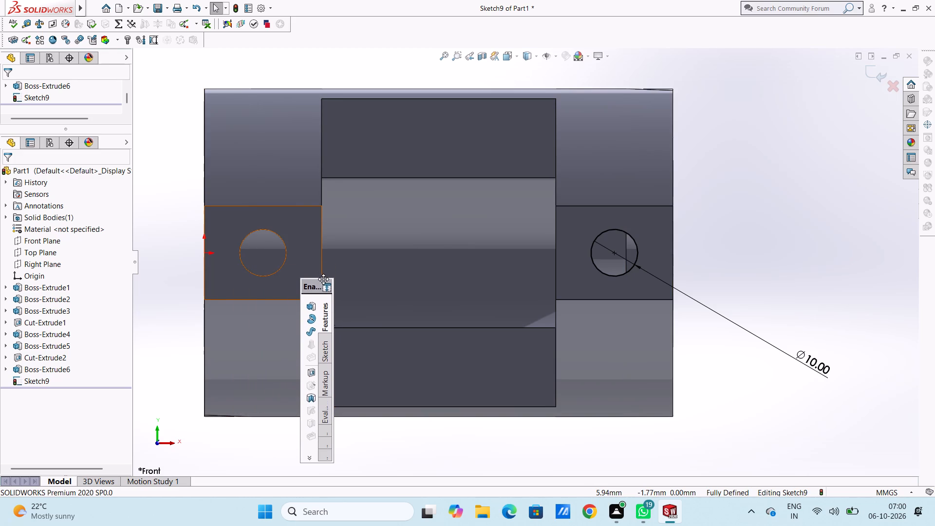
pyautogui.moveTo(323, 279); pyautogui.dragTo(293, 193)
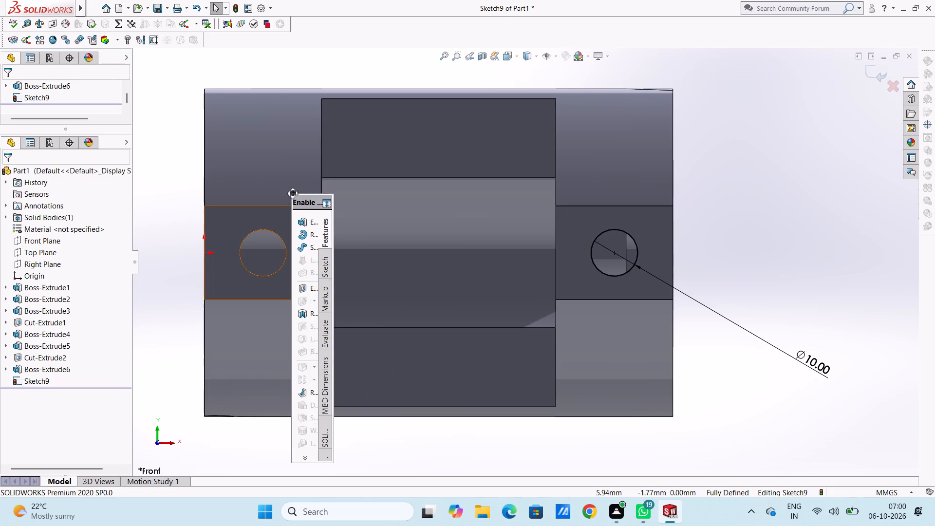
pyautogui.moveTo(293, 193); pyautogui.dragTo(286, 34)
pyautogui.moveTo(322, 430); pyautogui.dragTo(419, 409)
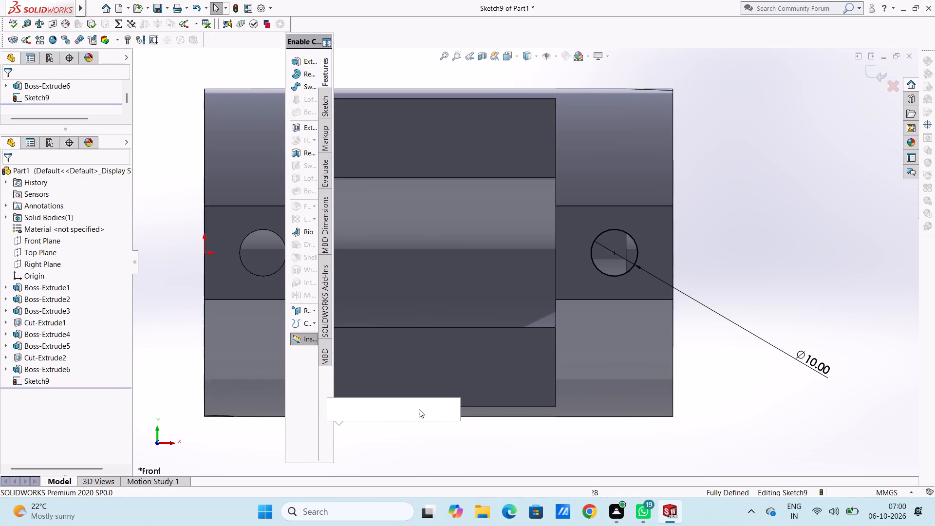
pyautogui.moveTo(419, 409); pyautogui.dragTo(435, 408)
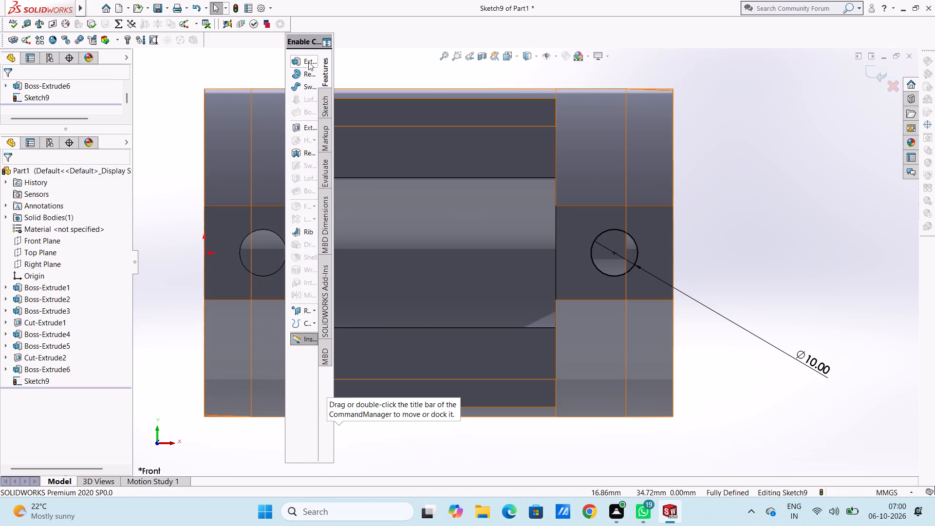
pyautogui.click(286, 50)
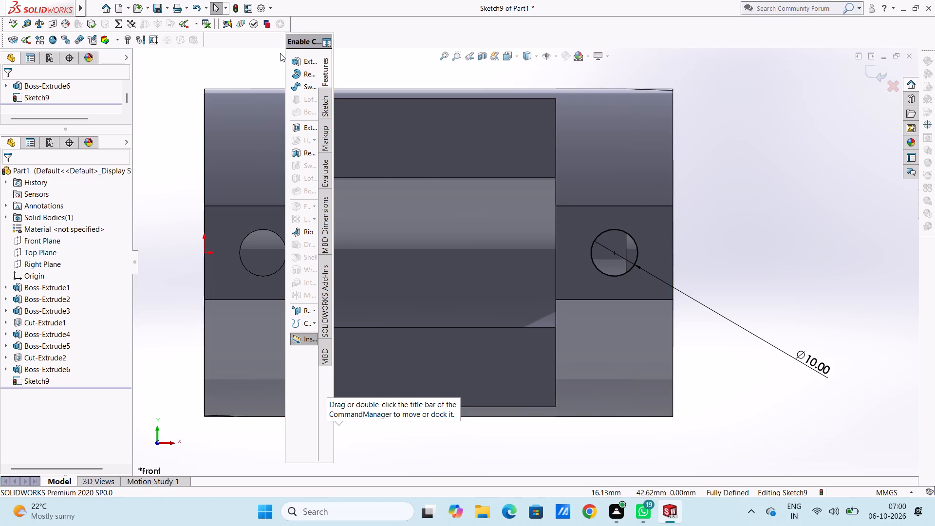
# Cut the 10 mm circle on the tab as a blind Extruded Cut 30 mm deep.
pyautogui.scroll(-1, 699, 91)
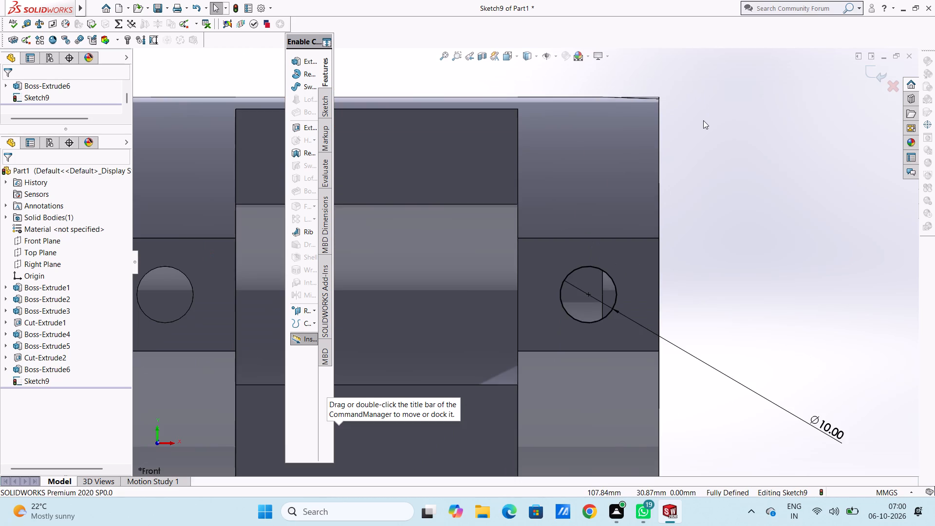
pyautogui.scroll(5, 703, 120)
pyautogui.moveTo(641, 225); pyautogui.dragTo(617, 235, button='middle')
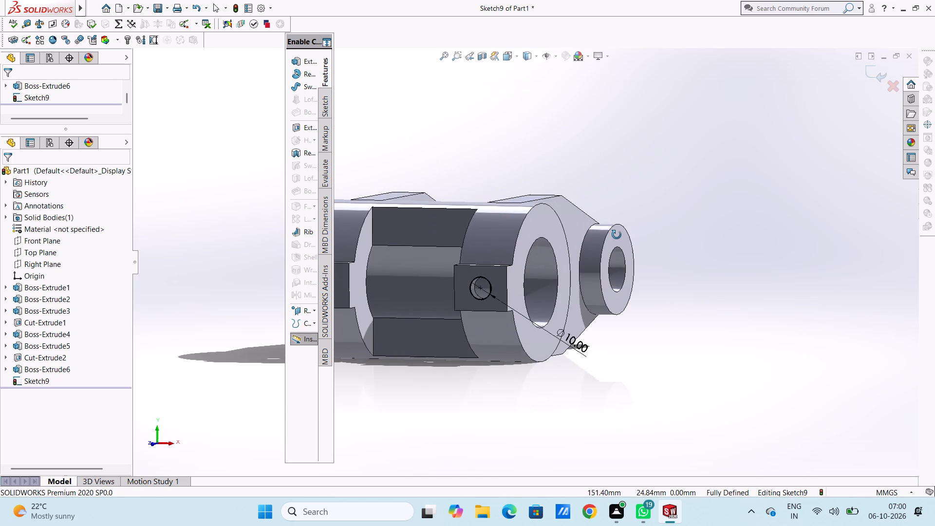
pyautogui.moveTo(617, 235); pyautogui.dragTo(597, 255, button='middle')
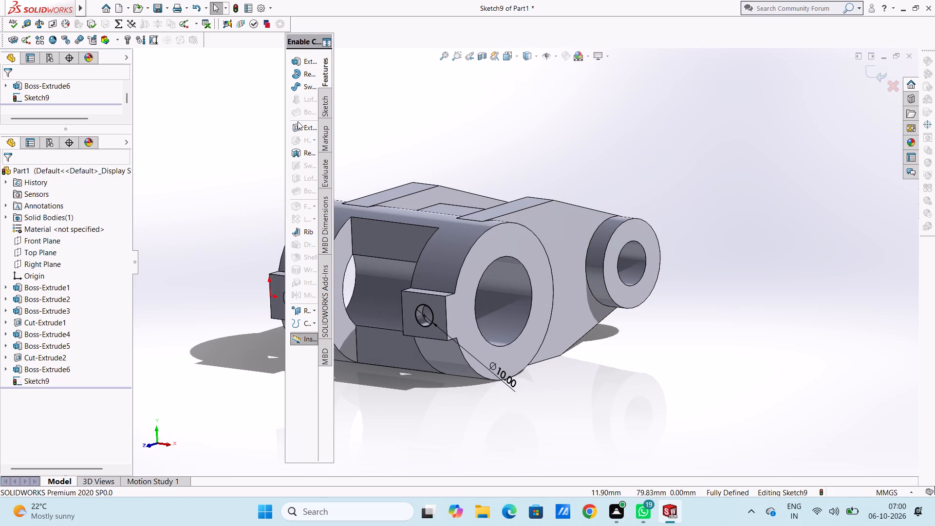
pyautogui.click(298, 127)
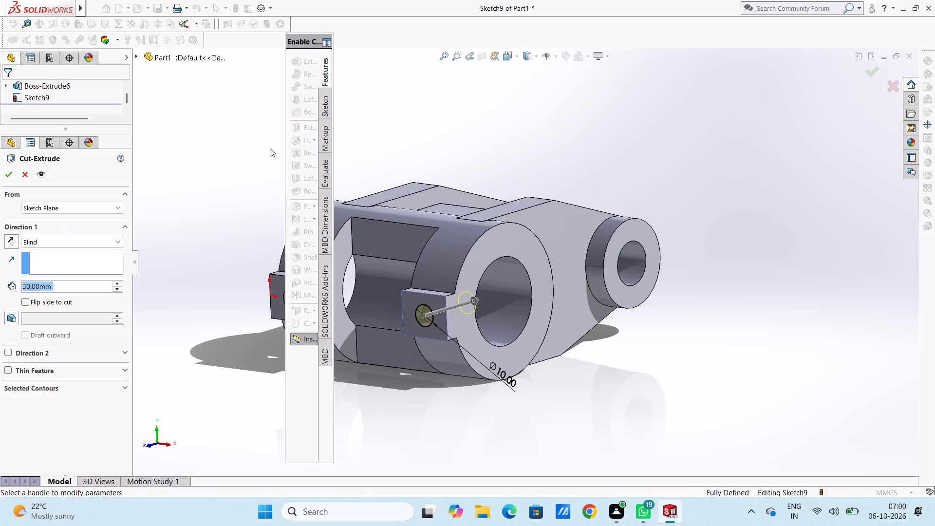
pyautogui.click(7, 171)
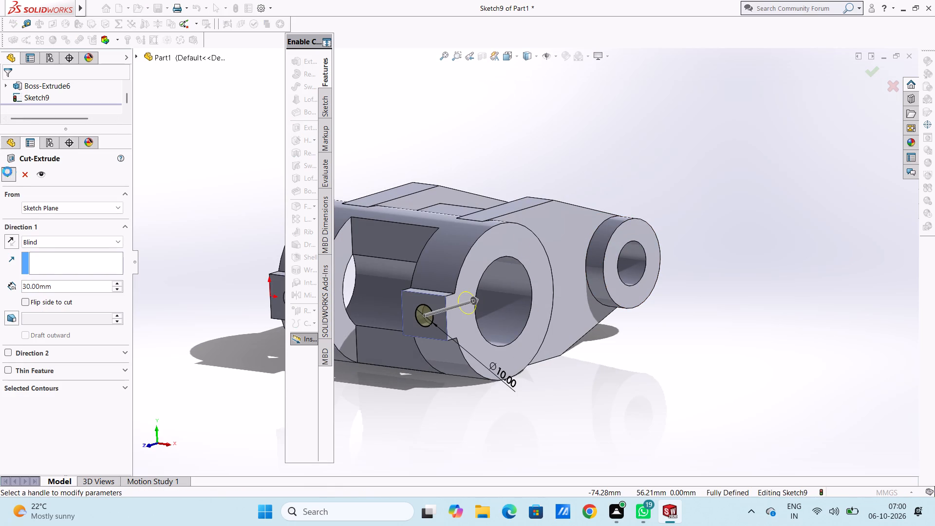
pyautogui.click(183, 144)
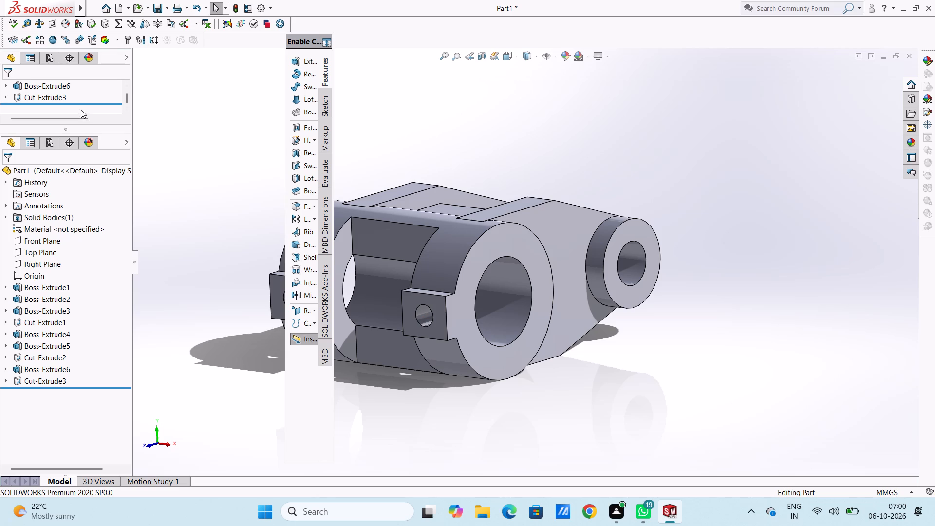
# Remove the split in the FeatureManager design tree so that it forms a single full-height pane.
pyautogui.moveTo(78, 131); pyautogui.dragTo(83, 87)
pyautogui.moveTo(83, 87); pyautogui.dragTo(92, 85)
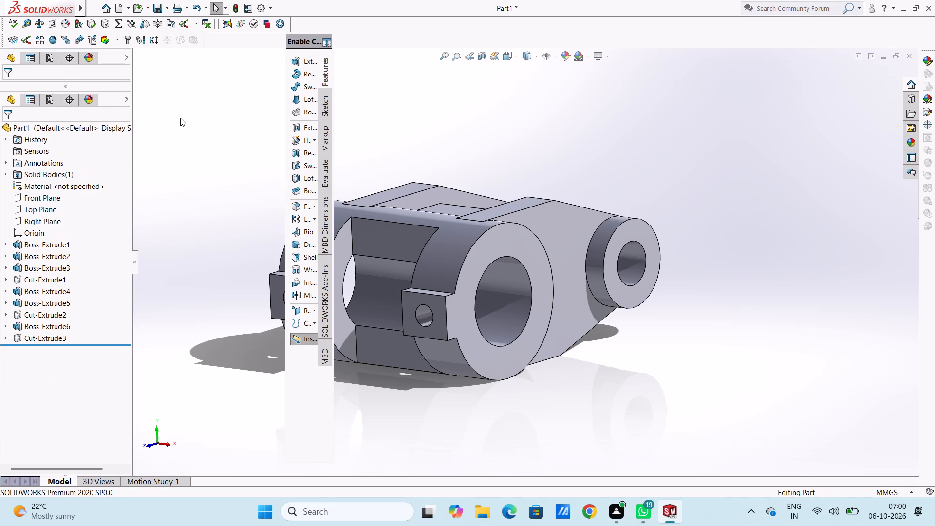
pyautogui.click(180, 118)
pyautogui.moveTo(83, 118); pyautogui.dragTo(81, 104)
pyautogui.moveTo(81, 104); pyautogui.dragTo(86, 97)
pyautogui.click(163, 109)
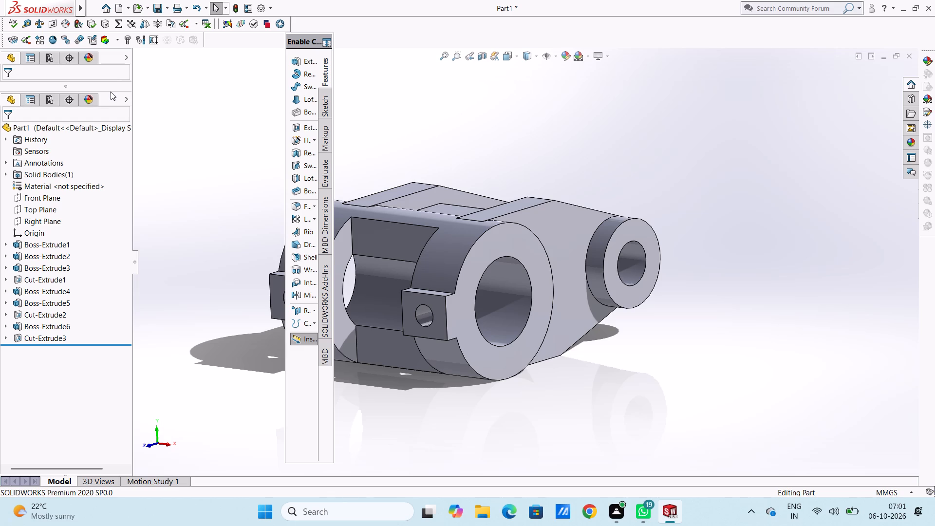
pyautogui.click(111, 92)
pyautogui.moveTo(111, 88); pyautogui.dragTo(112, 70)
pyautogui.moveTo(112, 70); pyautogui.dragTo(115, 52)
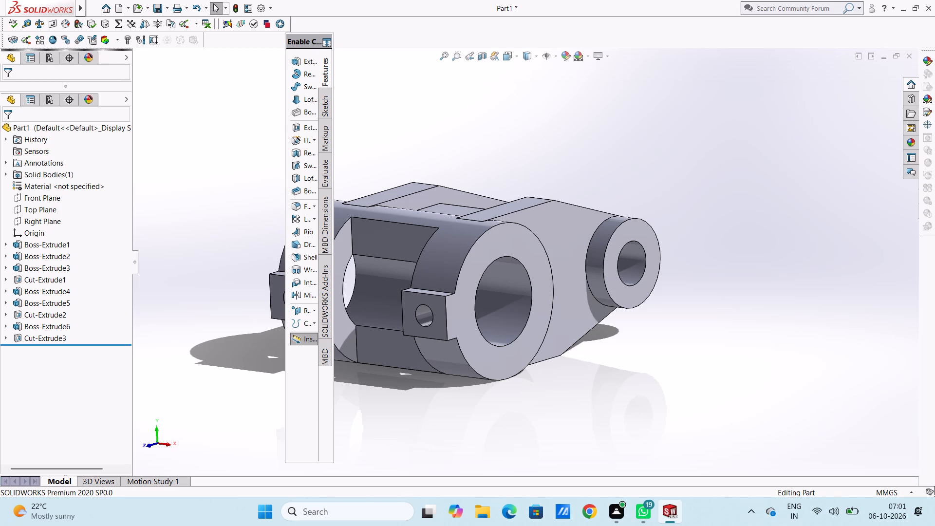
pyautogui.moveTo(115, 52); pyautogui.dragTo(115, 50)
pyautogui.click(177, 104)
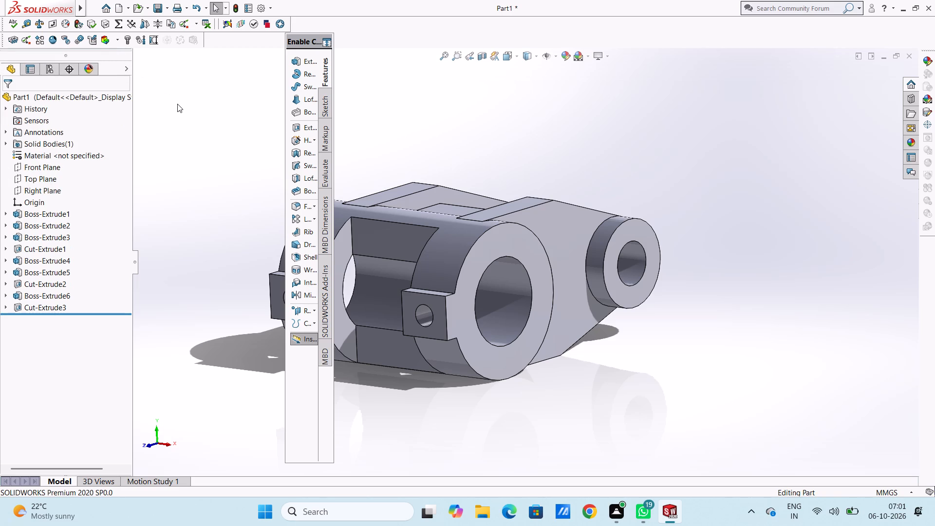
pyautogui.click(111, 56)
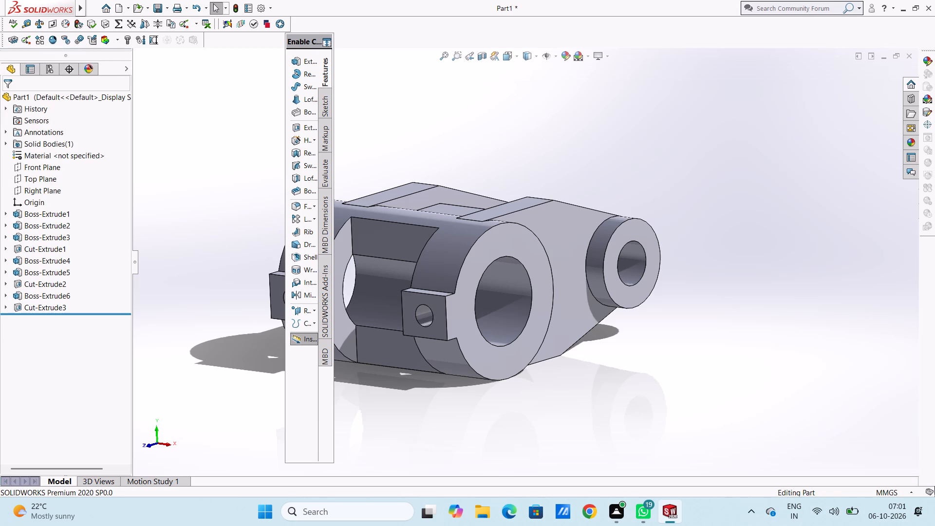
pyautogui.click(111, 56)
pyautogui.moveTo(111, 56); pyautogui.dragTo(127, 64)
pyautogui.moveTo(127, 64); pyautogui.dragTo(126, 50)
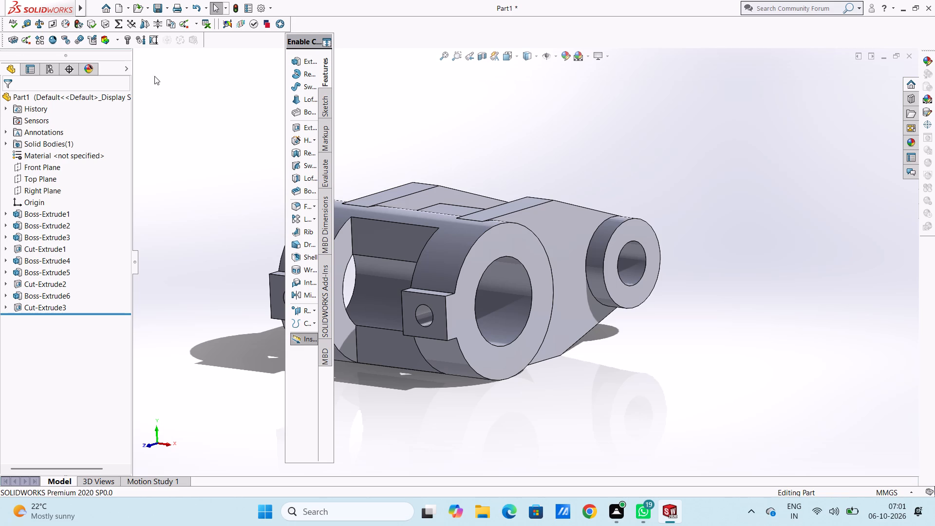
pyautogui.moveTo(162, 81); pyautogui.dragTo(164, 87)
# Dock the floating CommandManager back above the graphics area.
pyautogui.click(312, 36)
pyautogui.doubleClick(312, 39)
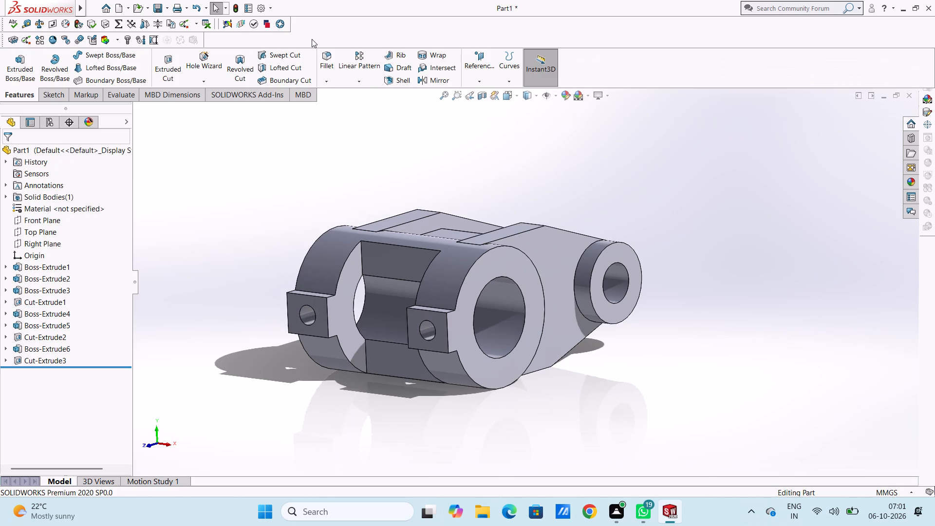
pyautogui.click(260, 159)
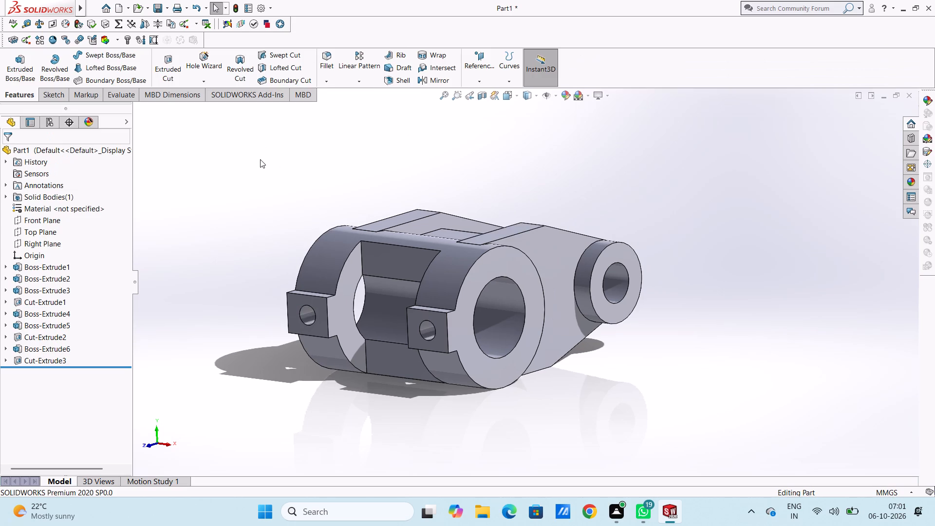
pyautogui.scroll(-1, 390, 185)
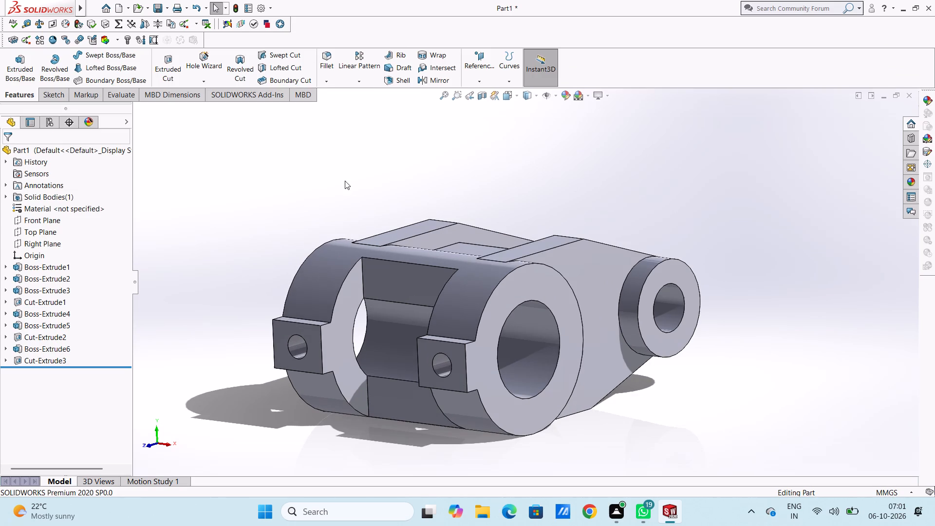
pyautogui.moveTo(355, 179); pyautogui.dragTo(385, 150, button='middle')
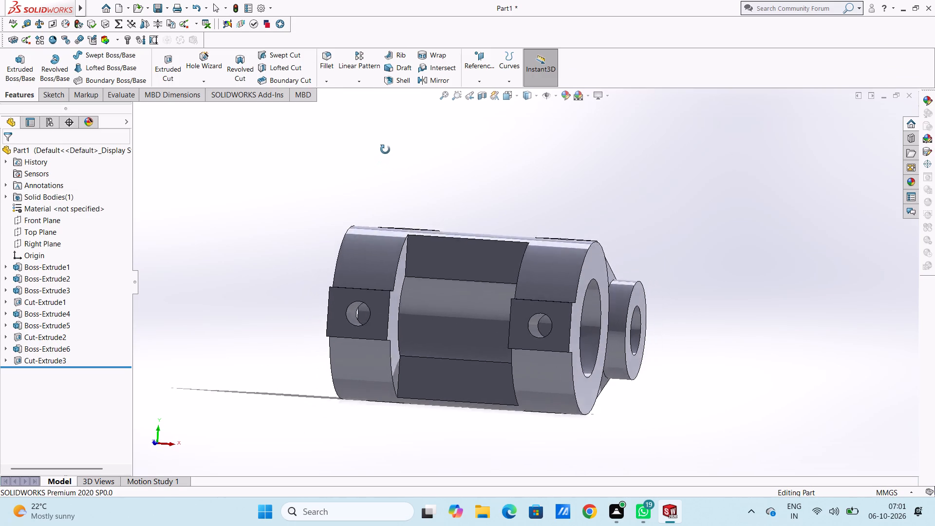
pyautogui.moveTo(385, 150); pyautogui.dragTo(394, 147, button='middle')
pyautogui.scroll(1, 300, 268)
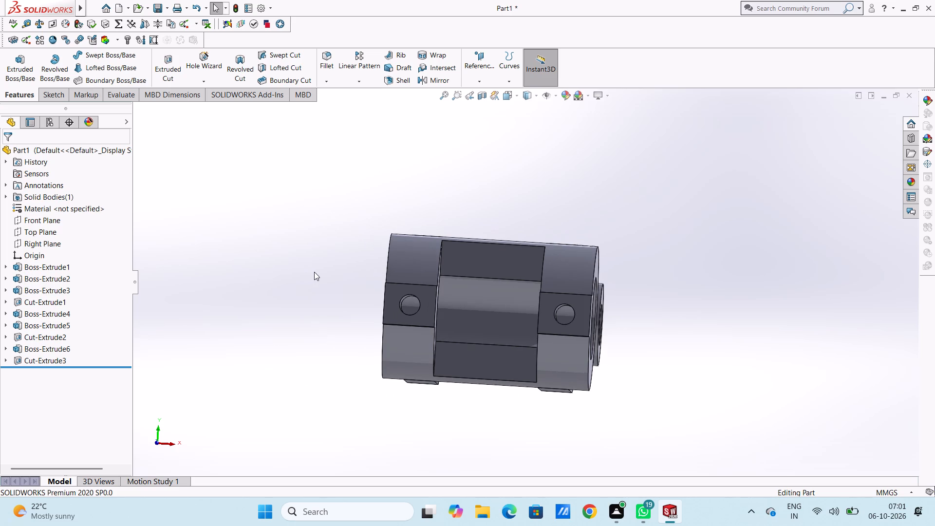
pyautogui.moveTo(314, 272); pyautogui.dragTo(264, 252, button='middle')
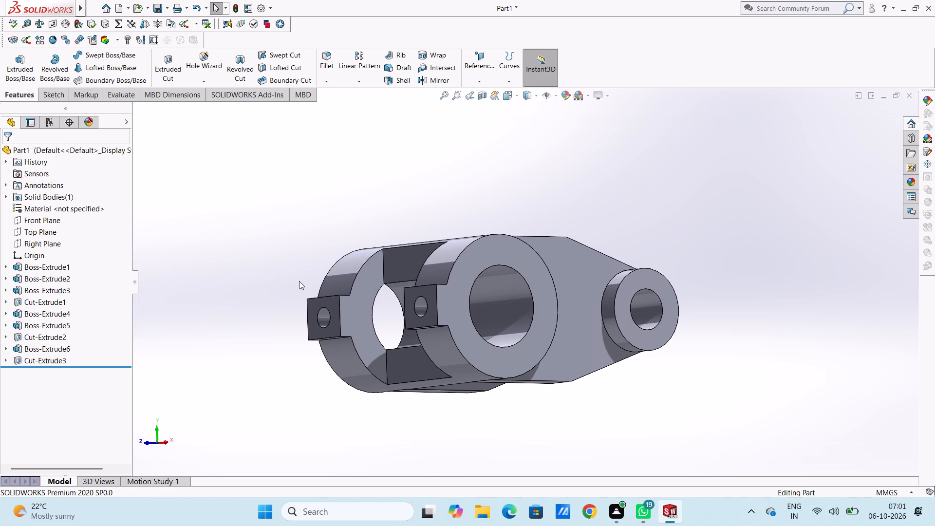
# Sketch two concentric circles, radii about 9.5 and 26 mm, on the block's top face, centred on its rear edge's midpoint.
pyautogui.scroll(3, 457, 302)
pyautogui.scroll(1, 530, 236)
pyautogui.moveTo(522, 232); pyautogui.dragTo(521, 232, button='middle')
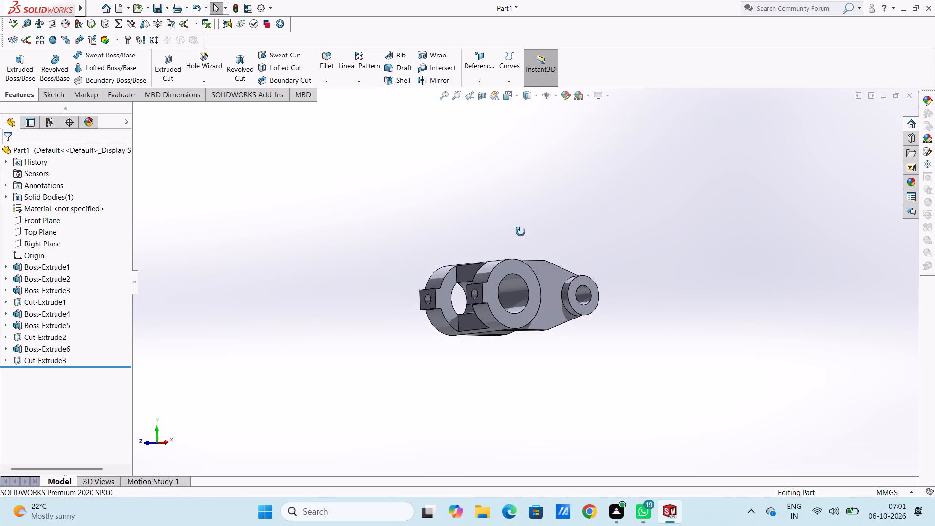
pyautogui.moveTo(521, 232); pyautogui.dragTo(516, 346, button='middle')
pyautogui.moveTo(455, 250); pyautogui.dragTo(510, 323, button='middle')
pyautogui.moveTo(540, 267); pyautogui.dragTo(538, 299, button='middle')
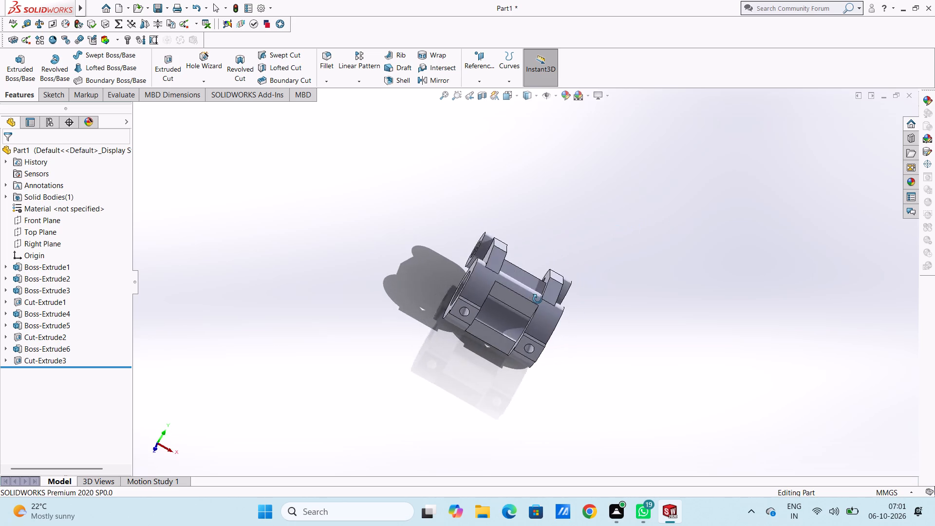
pyautogui.moveTo(538, 299); pyautogui.dragTo(519, 240, button='middle')
pyautogui.moveTo(520, 225); pyautogui.dragTo(471, 215, button='middle')
pyautogui.hotkey('ctrl', '5')
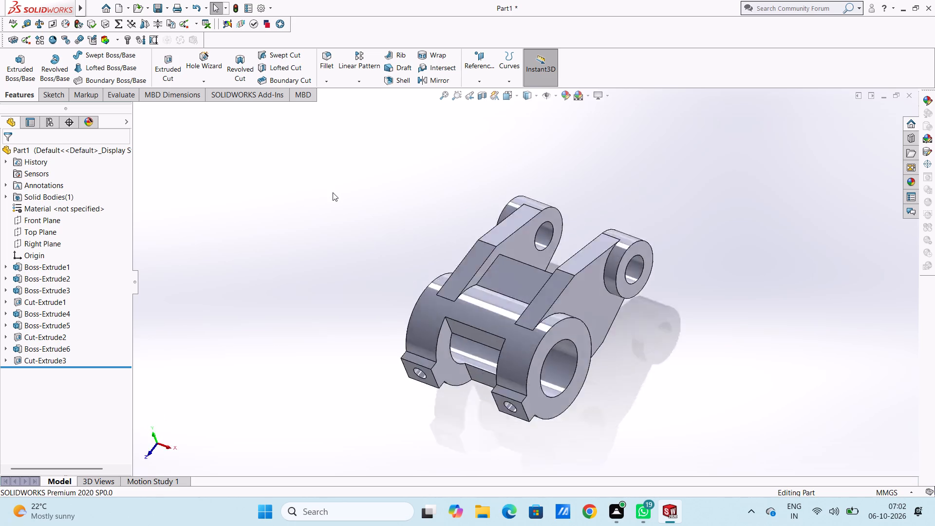
pyautogui.scroll(3, 333, 192)
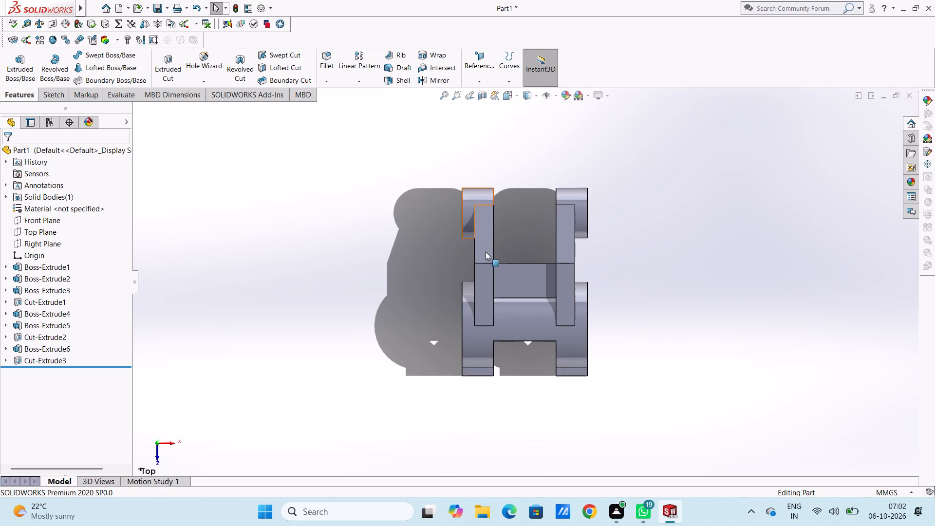
pyautogui.click(523, 275)
pyautogui.click(564, 248)
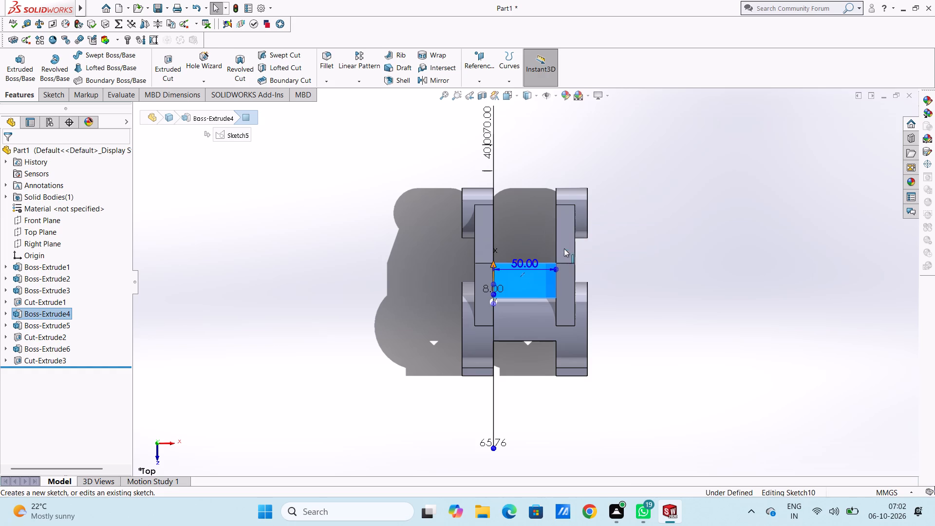
pyautogui.click(537, 229)
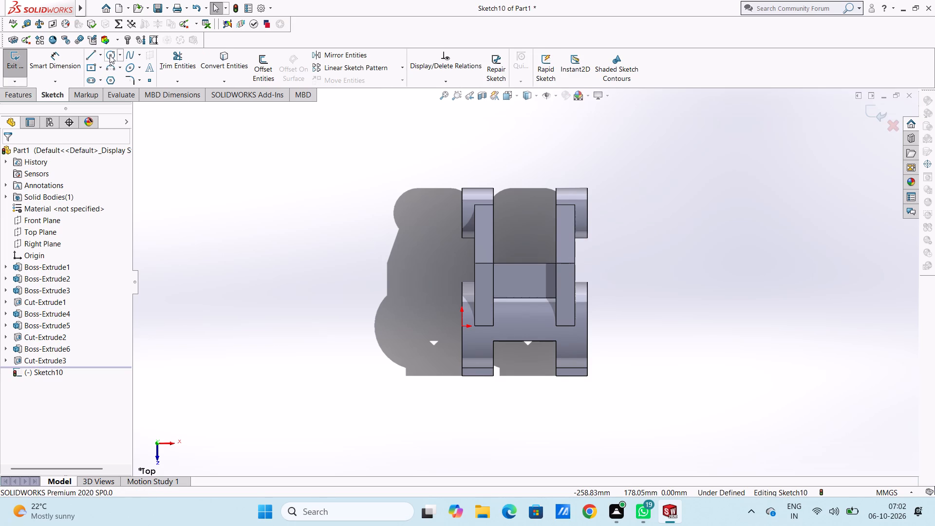
pyautogui.click(110, 55)
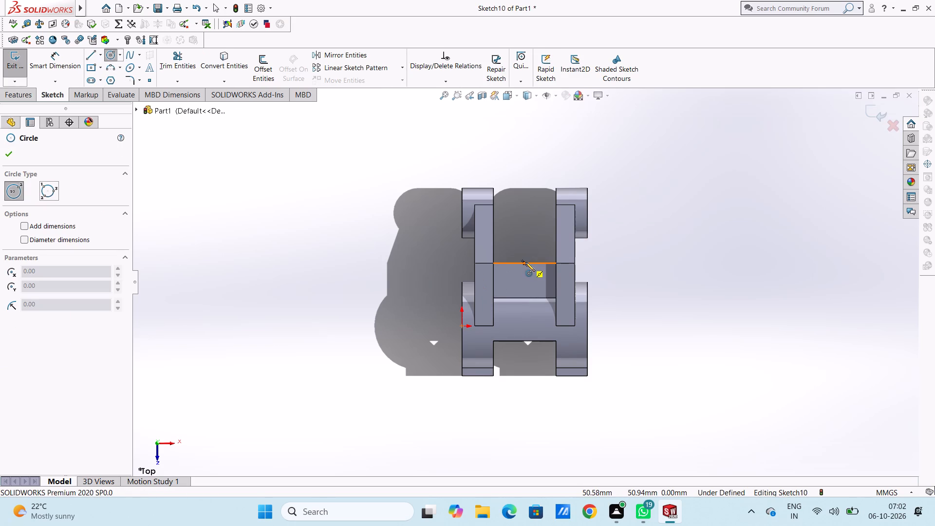
pyautogui.click(524, 263)
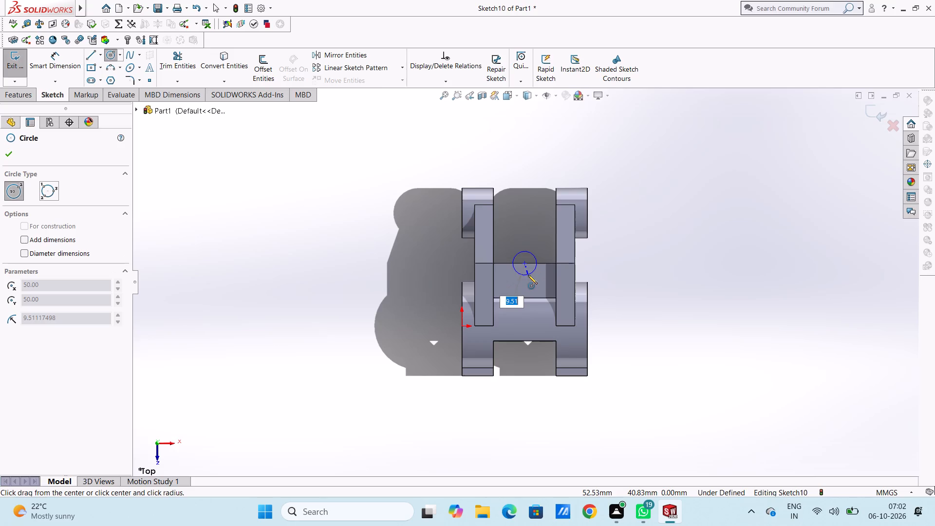
pyautogui.click(528, 275)
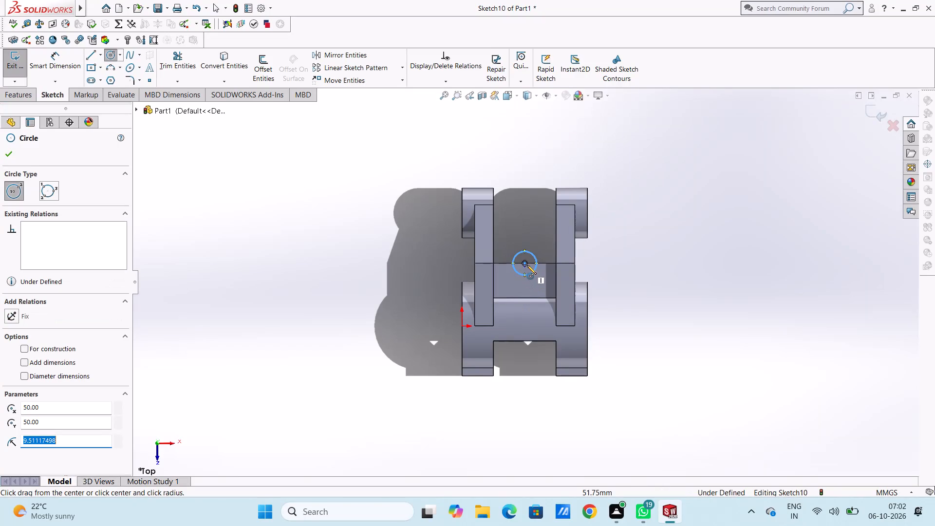
pyautogui.click(524, 262)
pyautogui.click(524, 231)
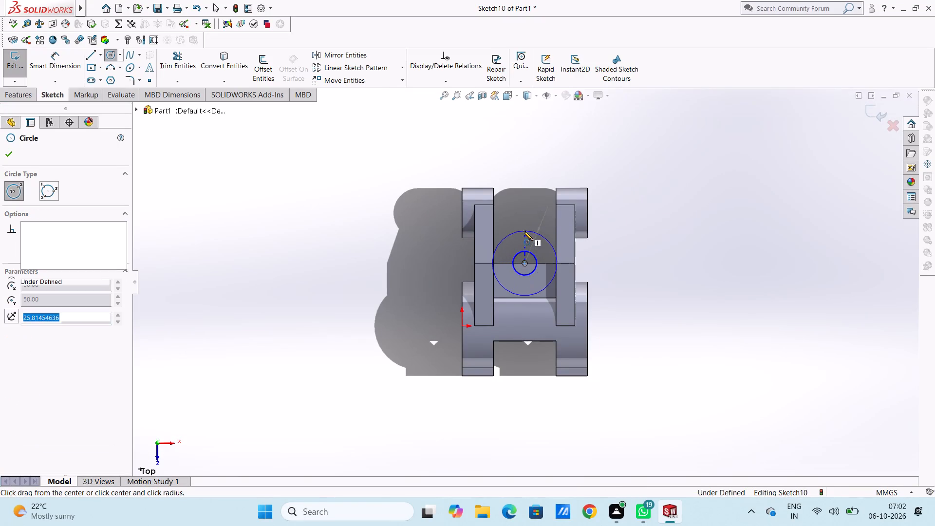
pyautogui.click(13, 153)
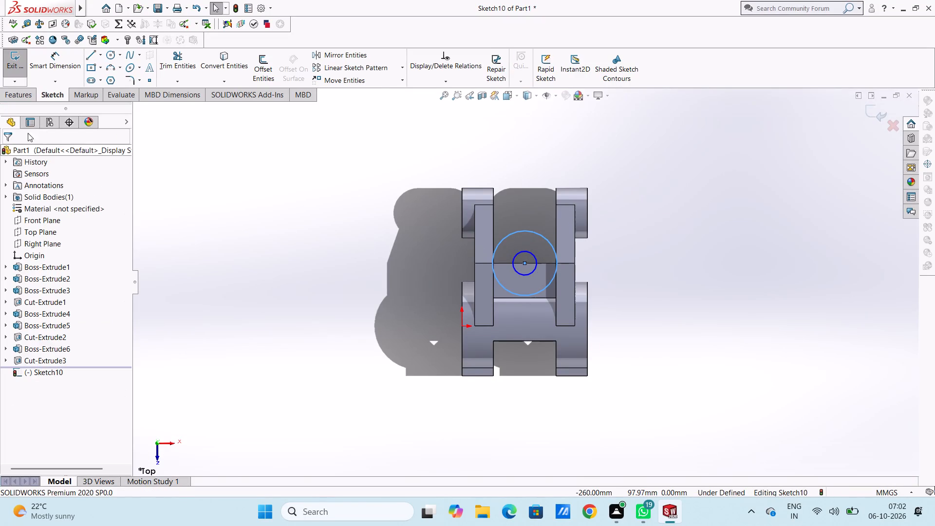
# Dimension the inner circle's diameter to 12 mm and the outer circle's diameter to 20 mm.
pyautogui.click(57, 67)
pyautogui.click(529, 273)
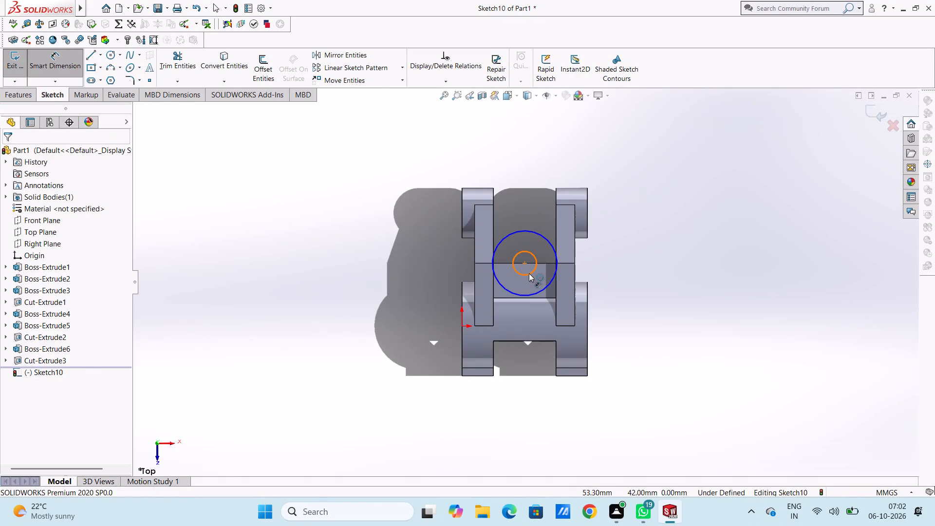
pyautogui.click(340, 340)
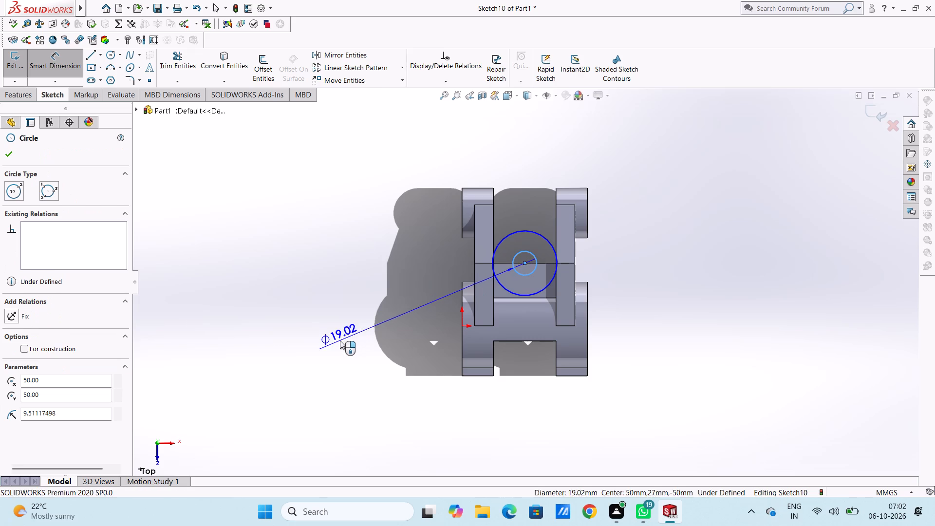
pyautogui.write('12')
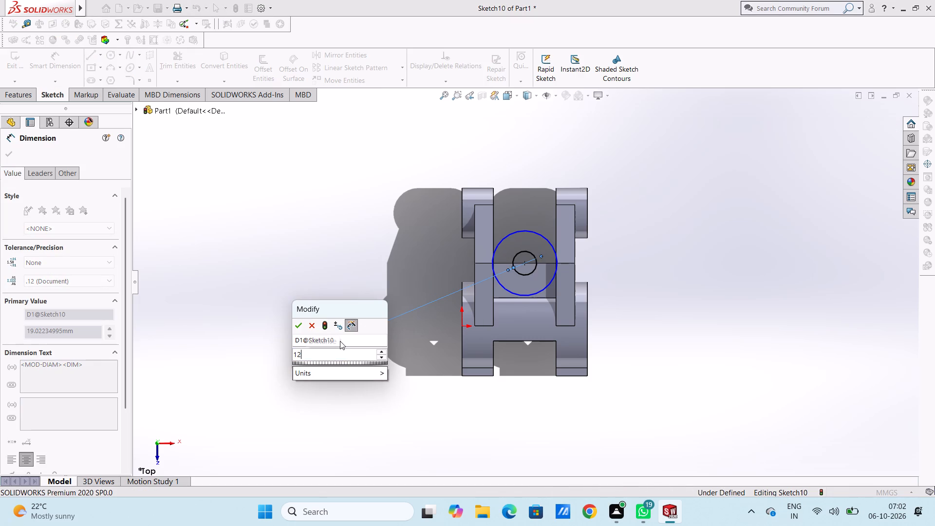
pyautogui.press('Return')
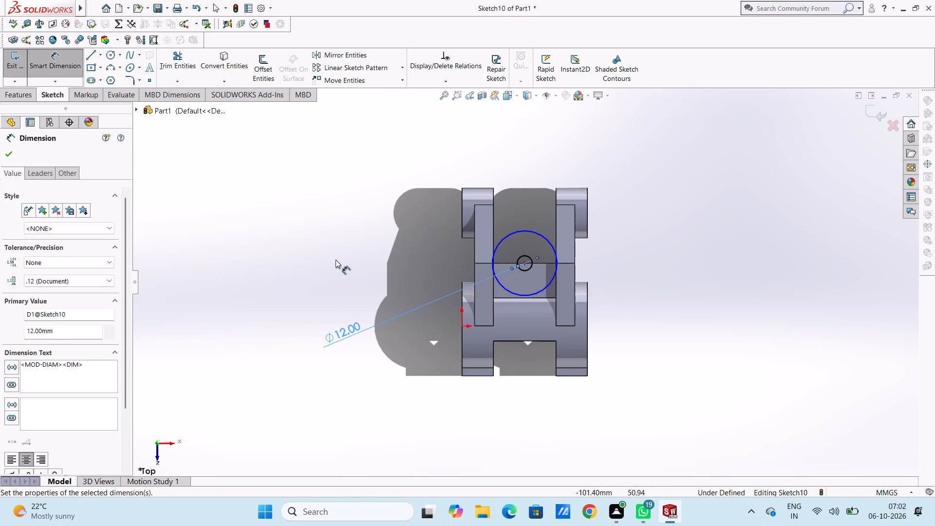
pyautogui.click(336, 260)
pyautogui.click(536, 235)
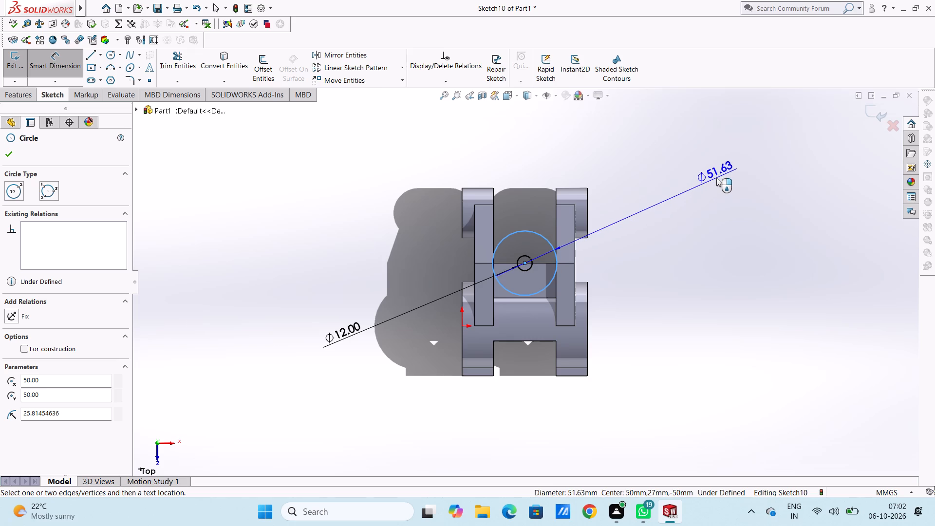
pyautogui.click(716, 178)
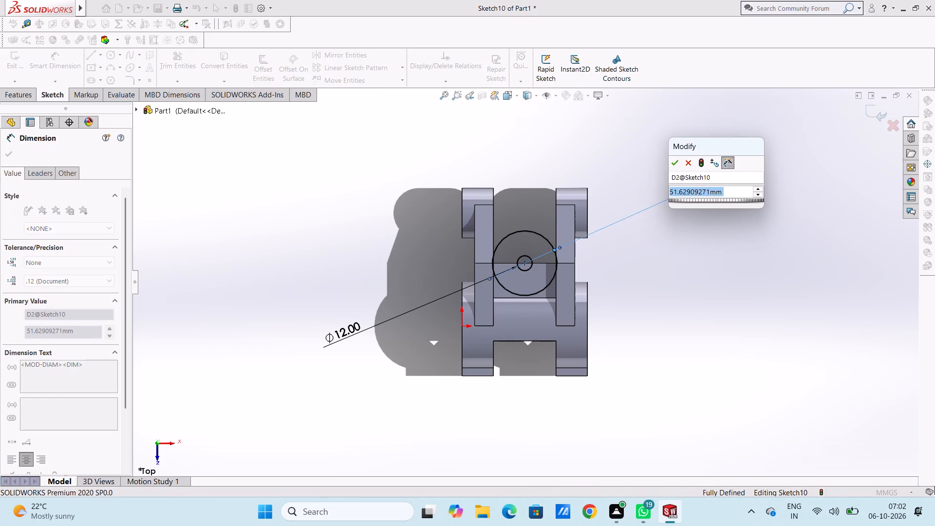
pyautogui.write('20')
pyautogui.press('Return')
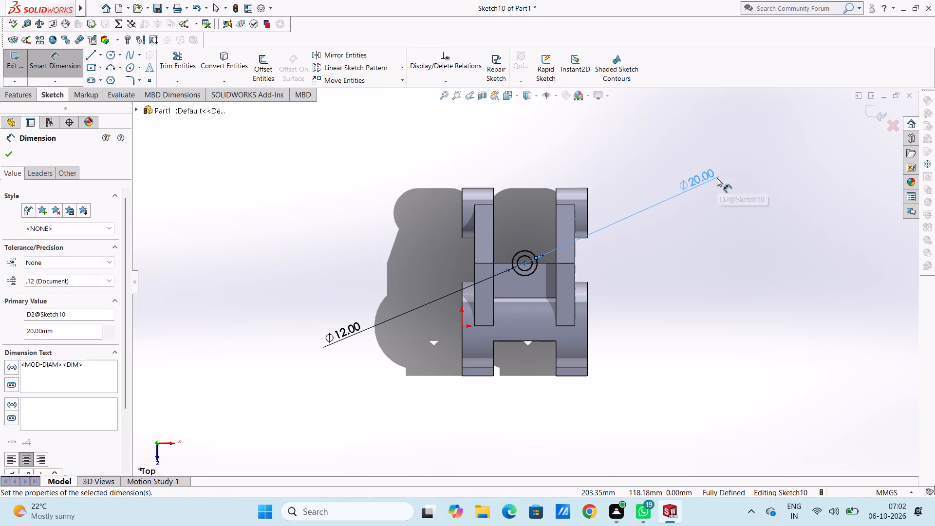
pyautogui.click(653, 148)
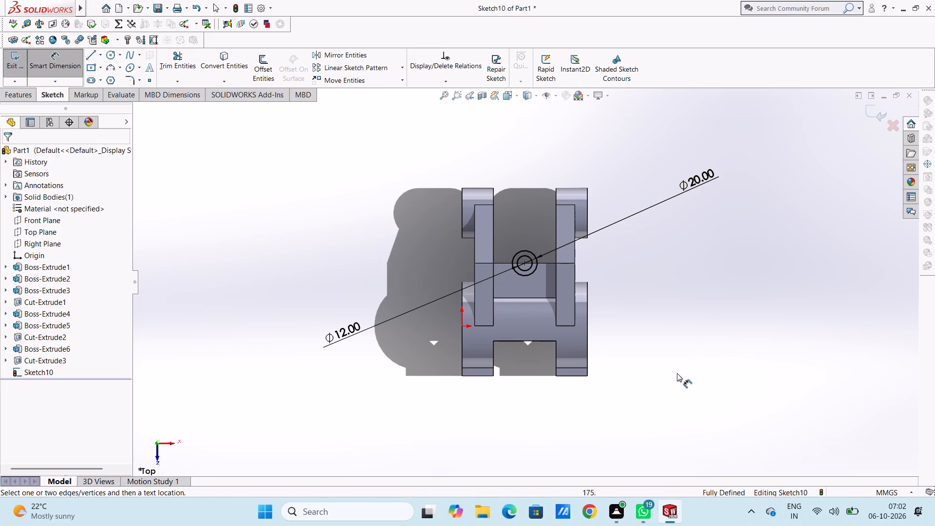
# Start an Extruded Boss from the two-circle sketch with its direction reversed downward along the block's height.
pyautogui.moveTo(679, 372); pyautogui.dragTo(673, 248, button='middle')
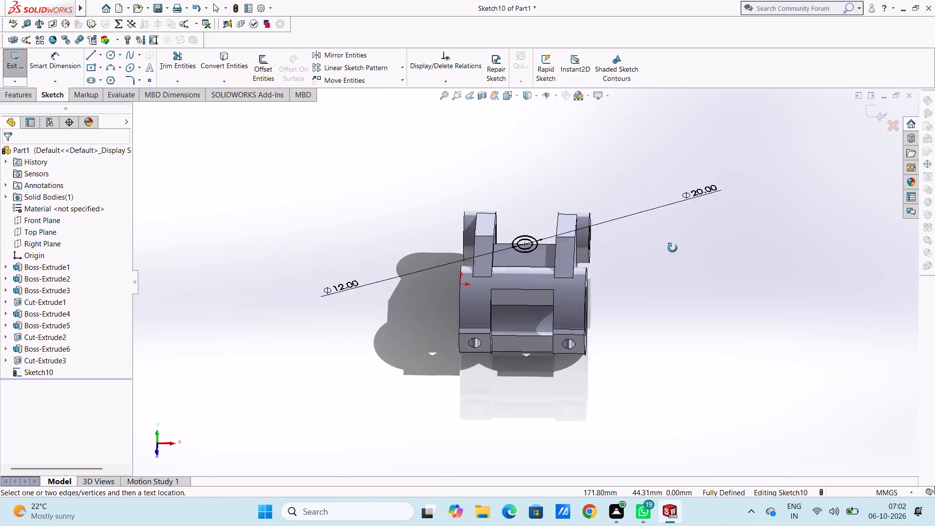
pyautogui.moveTo(673, 248); pyautogui.dragTo(637, 324, button='middle')
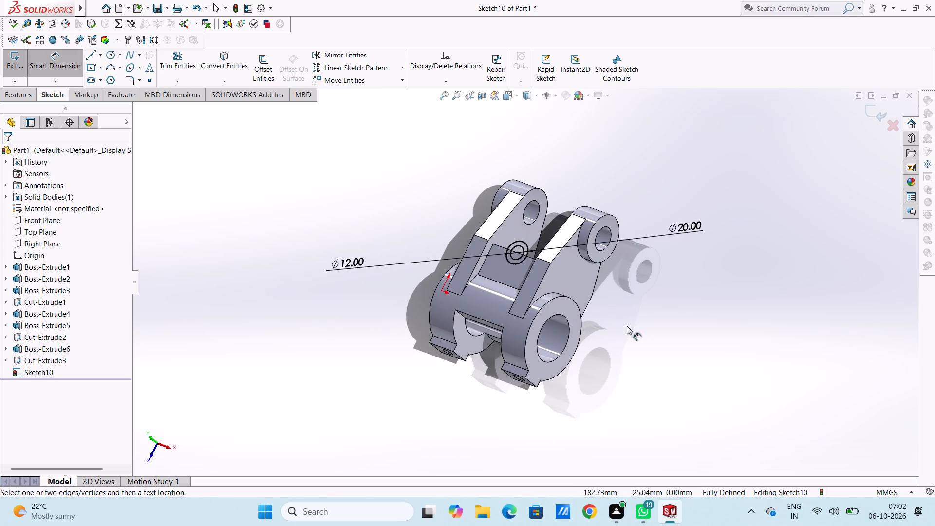
pyautogui.scroll(-3, 538, 237)
pyautogui.scroll(2, 535, 263)
pyautogui.moveTo(534, 251); pyautogui.dragTo(530, 243, button='middle')
pyautogui.middleClick(523, 233)
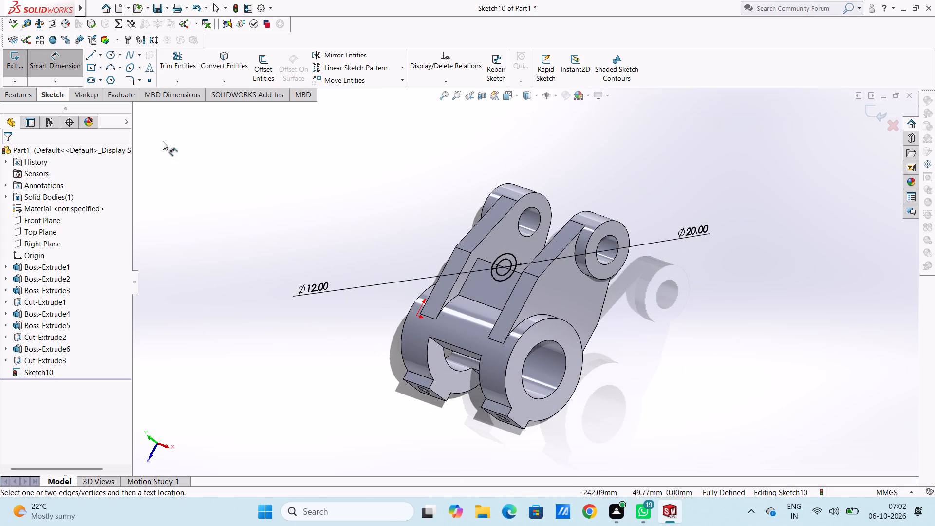
pyautogui.click(53, 63)
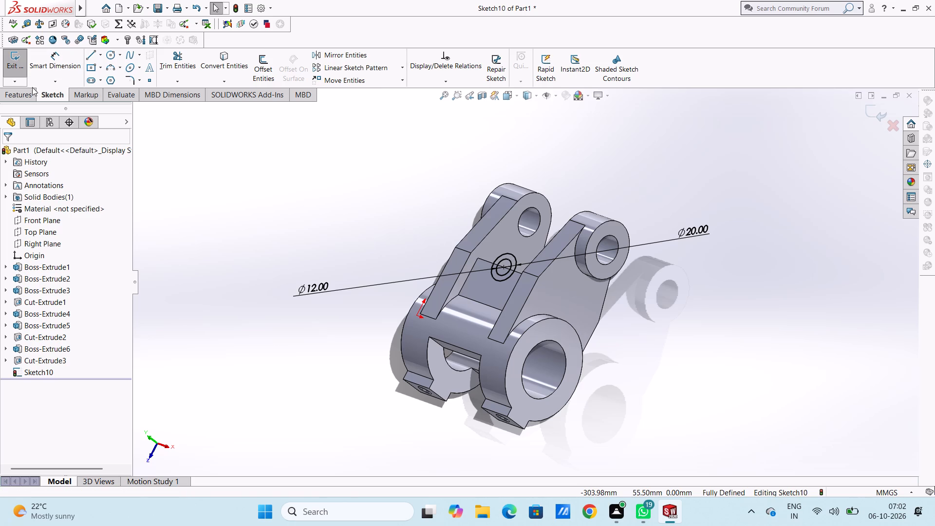
pyautogui.click(24, 97)
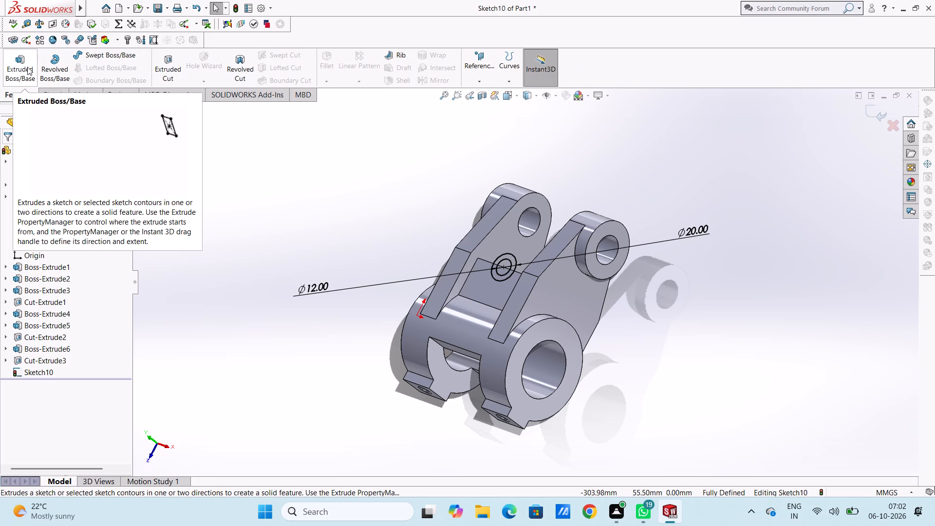
pyautogui.click(27, 67)
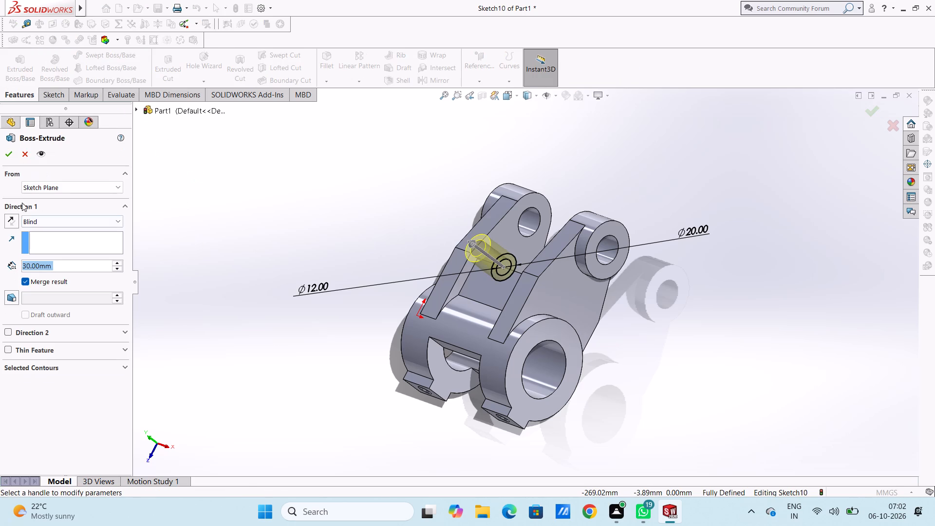
pyautogui.click(11, 219)
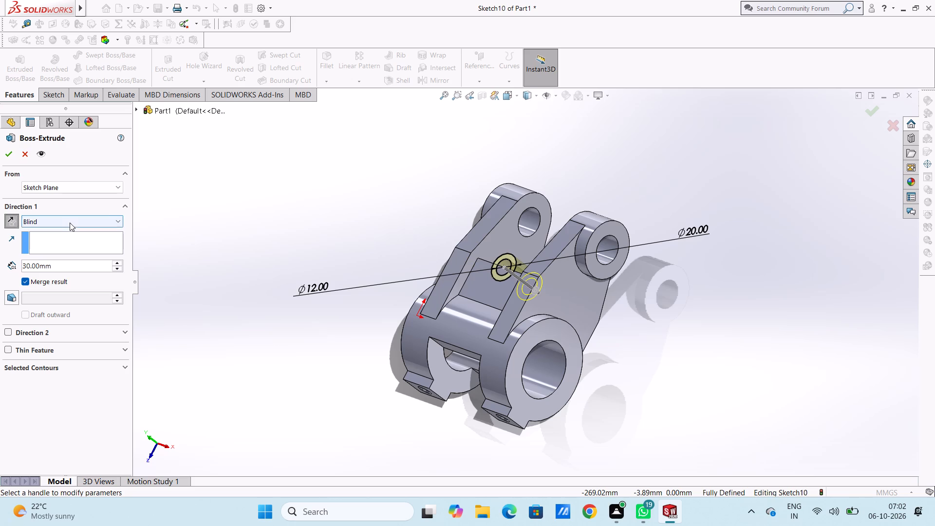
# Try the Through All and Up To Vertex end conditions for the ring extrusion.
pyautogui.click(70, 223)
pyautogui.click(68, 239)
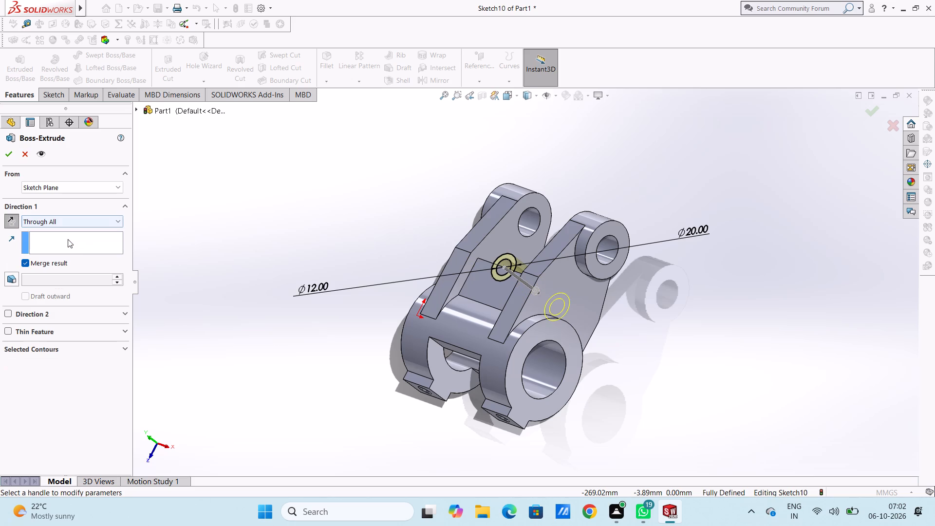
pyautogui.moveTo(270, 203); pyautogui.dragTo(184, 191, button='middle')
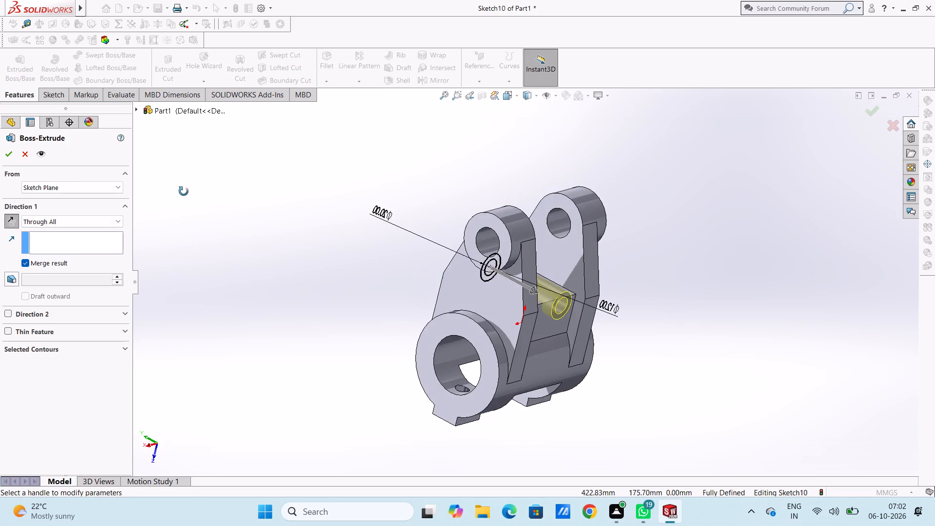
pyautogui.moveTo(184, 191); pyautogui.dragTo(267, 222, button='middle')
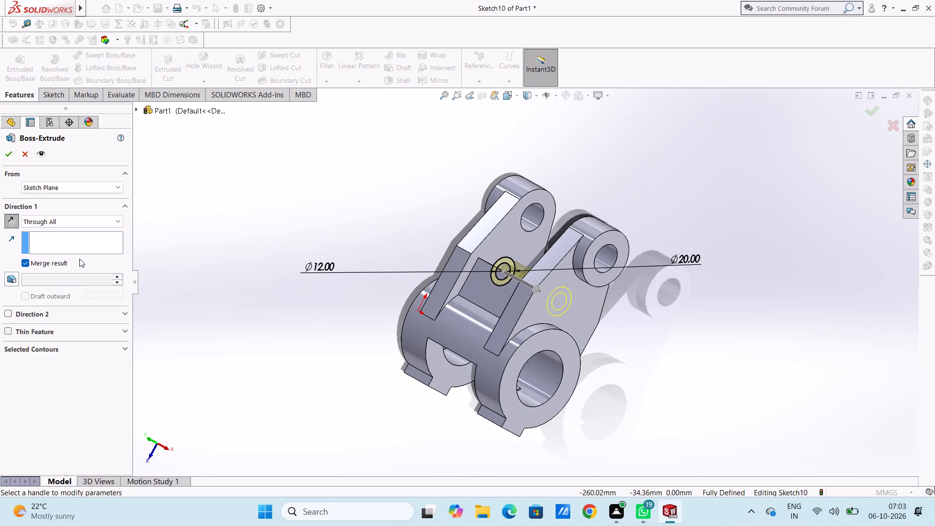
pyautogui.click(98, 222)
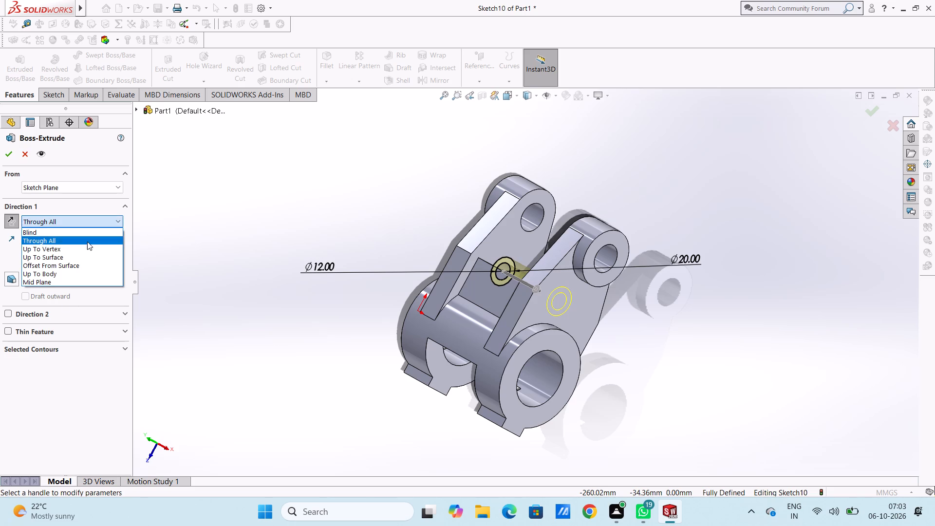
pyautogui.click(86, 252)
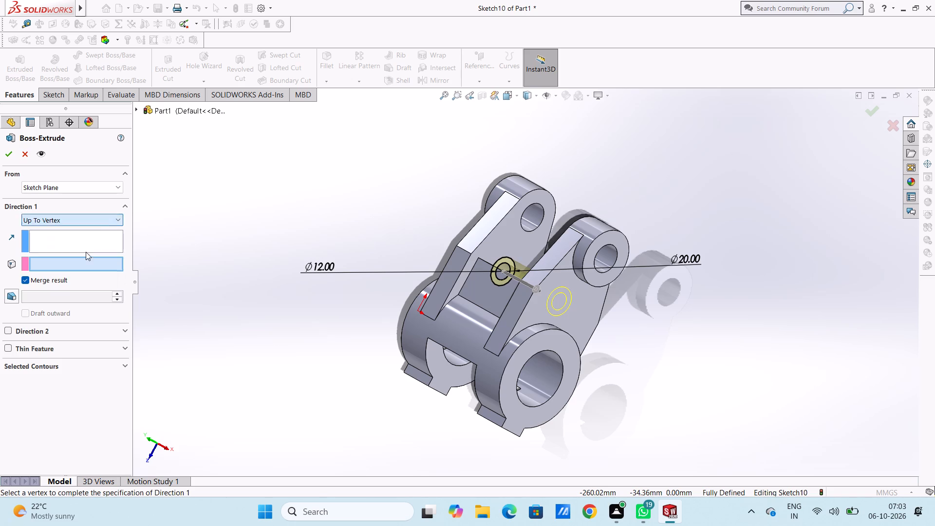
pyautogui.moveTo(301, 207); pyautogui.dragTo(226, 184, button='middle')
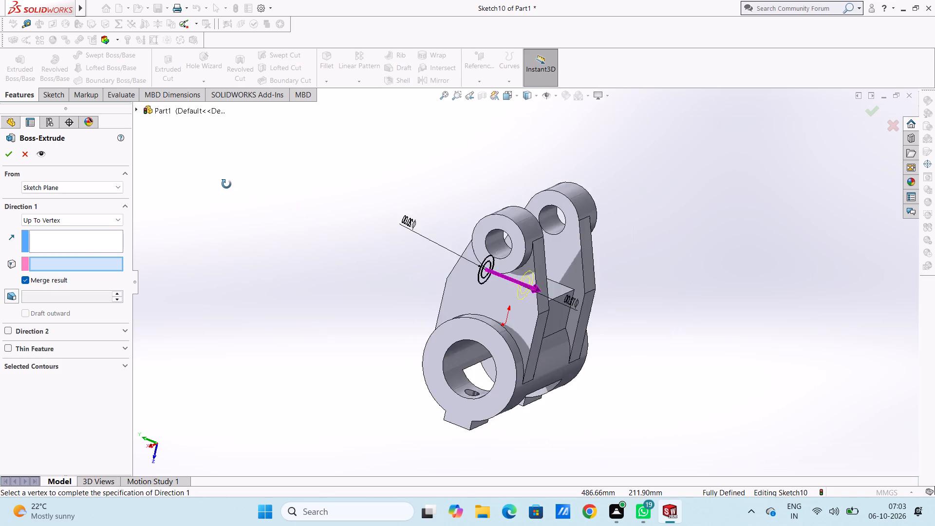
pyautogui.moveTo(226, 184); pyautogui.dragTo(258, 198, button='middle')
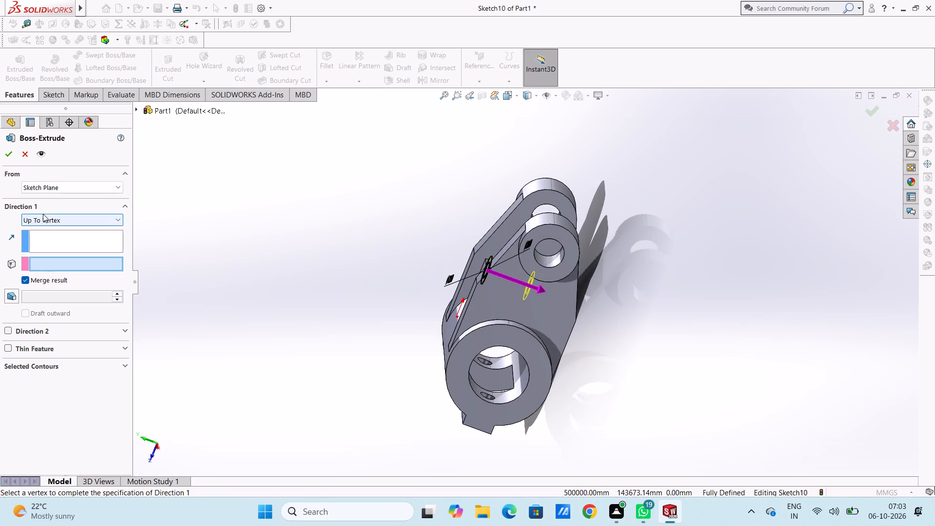
# Extrude the two-circle ring with the Up To Surface end condition, ending at the block's opposite face.
pyautogui.click(43, 216)
pyautogui.click(51, 256)
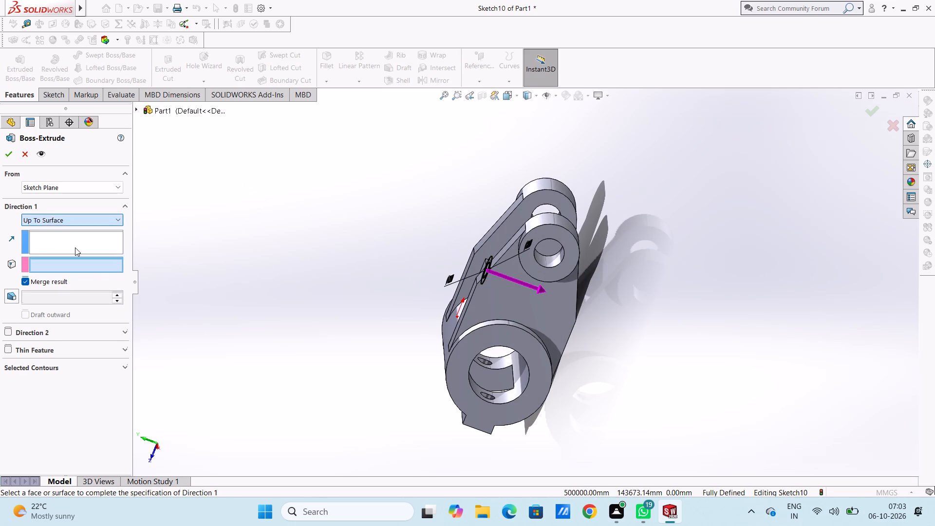
pyautogui.moveTo(261, 223); pyautogui.dragTo(188, 232, button='middle')
pyautogui.click(529, 316)
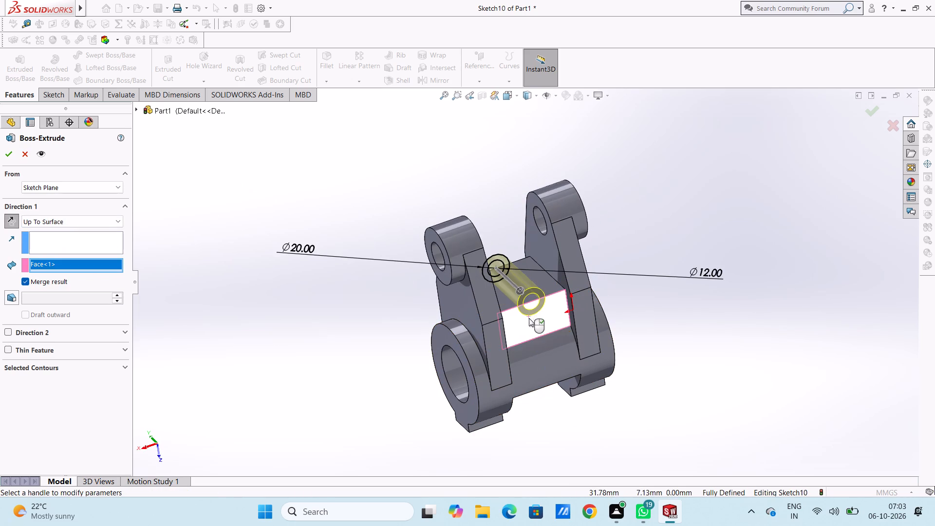
pyautogui.moveTo(317, 186); pyautogui.dragTo(358, 294, button='middle')
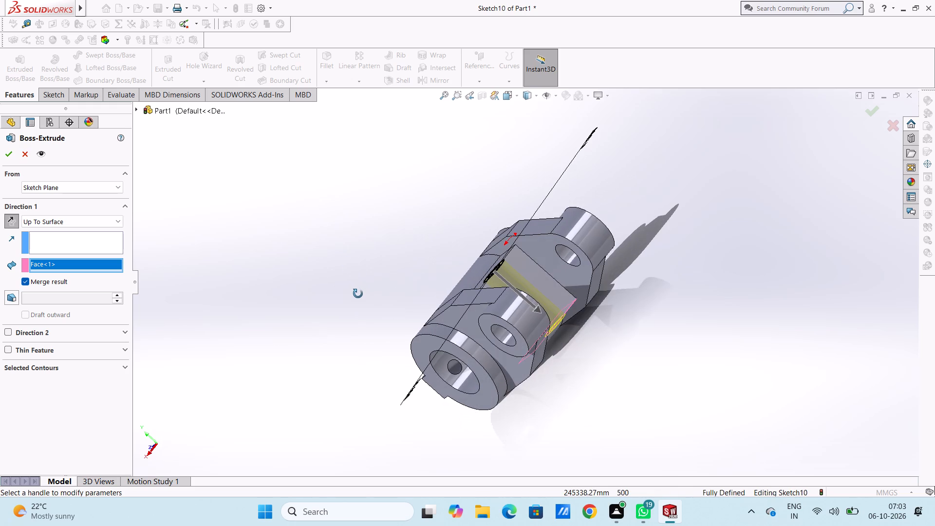
pyautogui.moveTo(358, 294); pyautogui.dragTo(346, 322, button='middle')
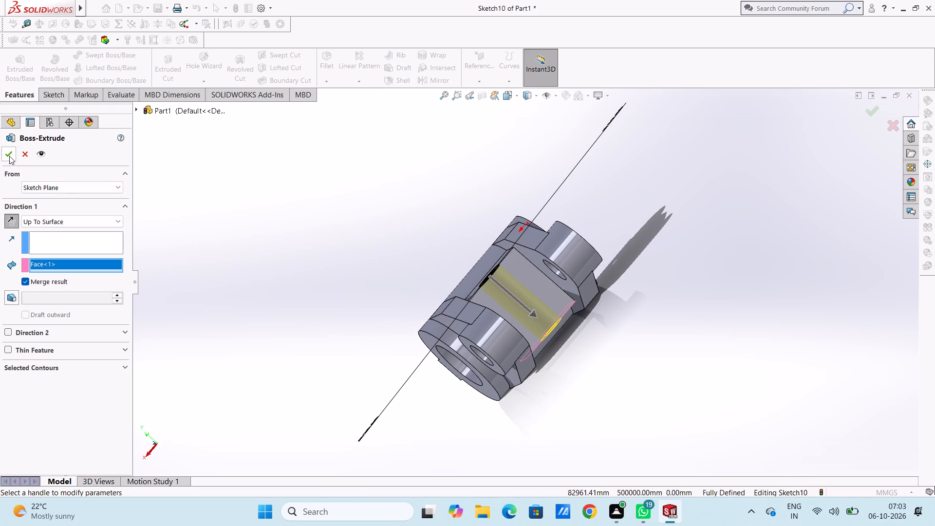
pyautogui.click(9, 154)
pyautogui.click(183, 222)
# Sketch a circle of 6 mm radius on the block's top face, concentric with the ring and matching its inner edge.
pyautogui.moveTo(213, 234); pyautogui.dragTo(236, 226, button='middle')
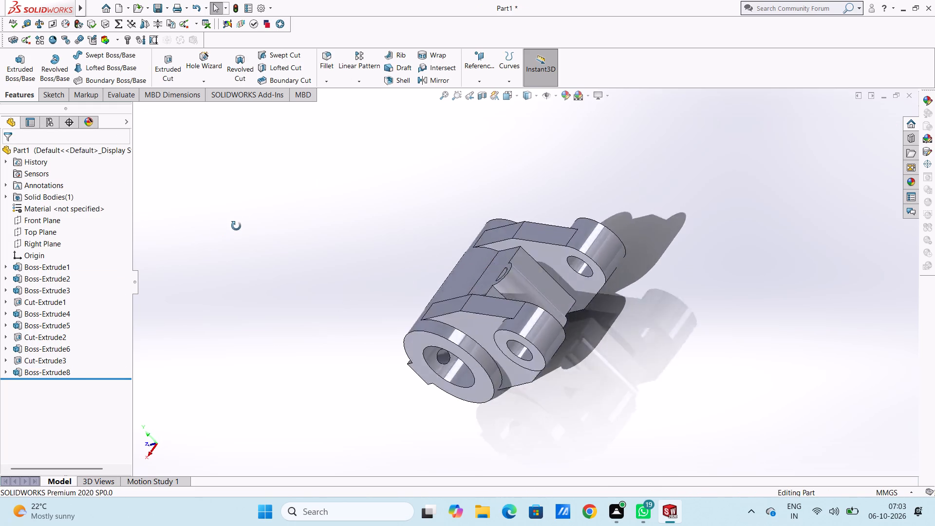
pyautogui.moveTo(236, 226); pyautogui.dragTo(284, 199, button='middle')
pyautogui.moveTo(239, 274); pyautogui.dragTo(188, 151, button='middle')
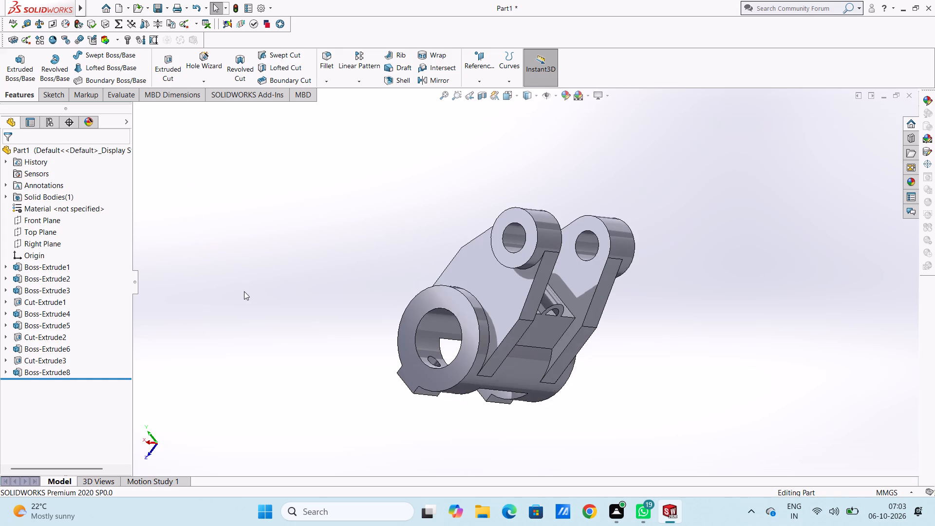
pyautogui.moveTo(244, 291); pyautogui.dragTo(385, 263, button='middle')
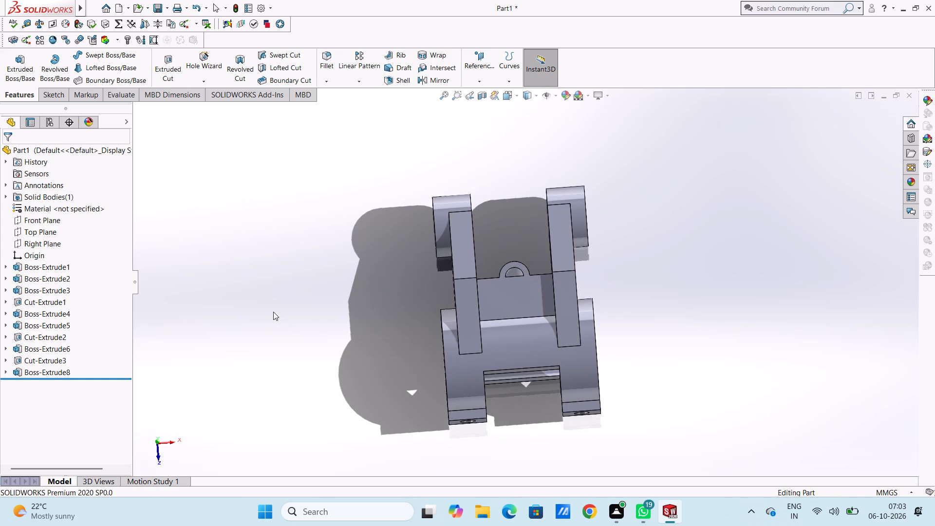
pyautogui.hotkey('ctrl', '5')
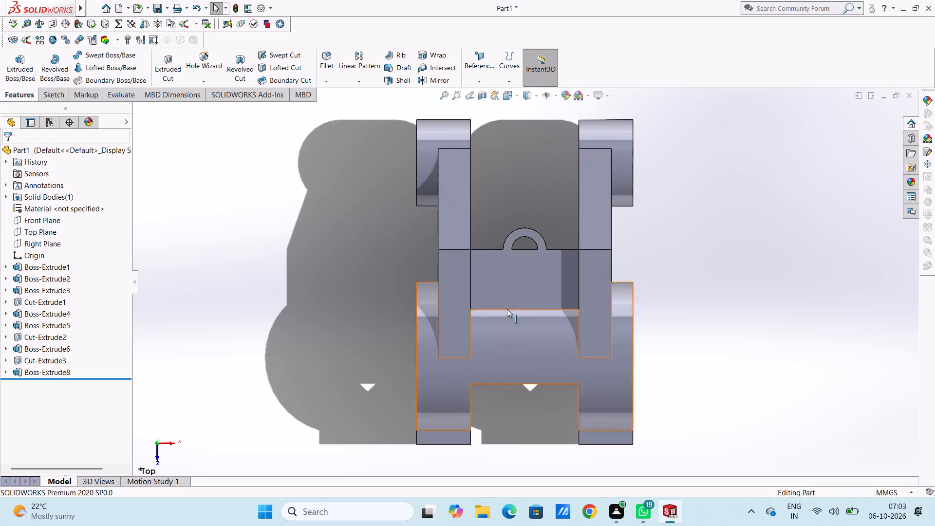
pyautogui.click(505, 283)
pyautogui.click(548, 261)
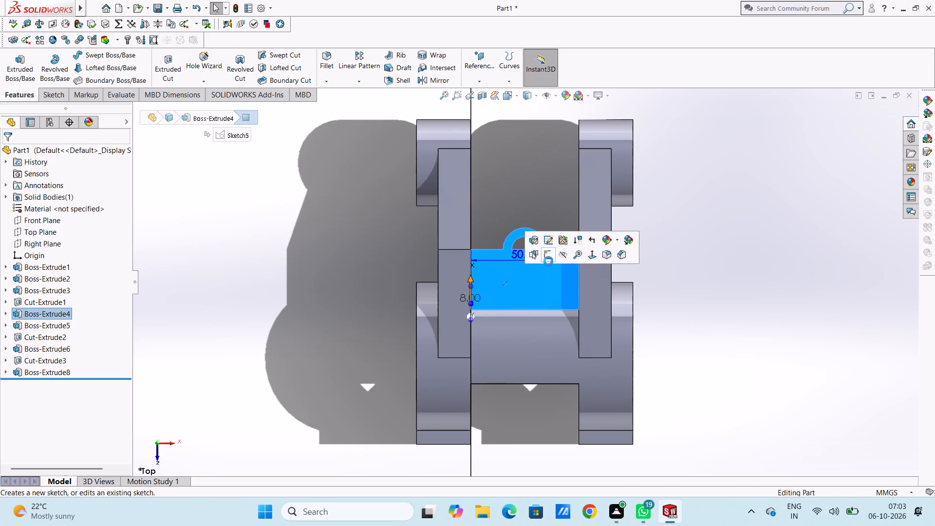
pyautogui.click(303, 279)
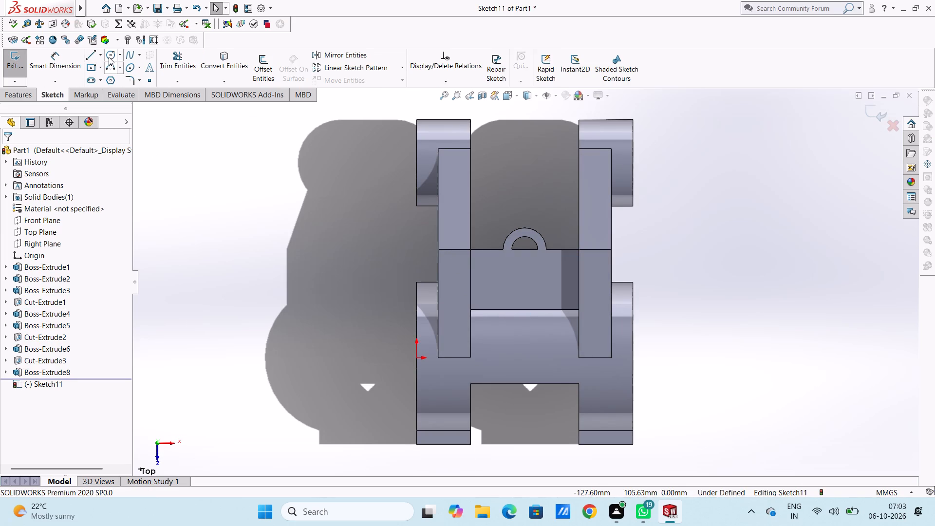
pyautogui.click(109, 57)
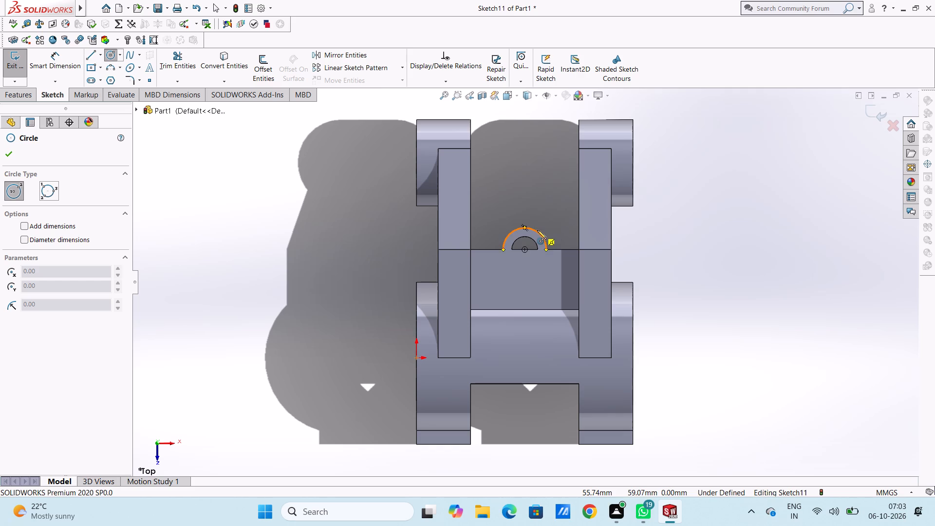
pyautogui.click(524, 249)
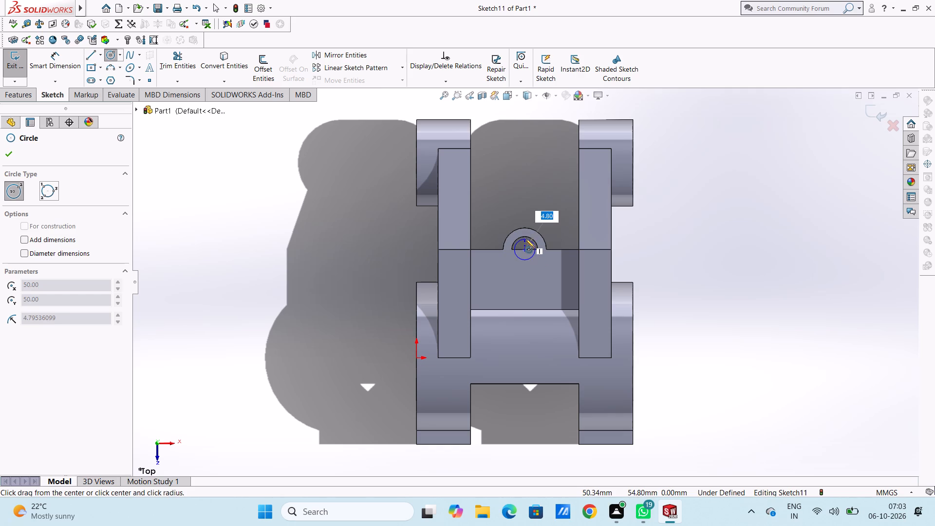
pyautogui.click(532, 240)
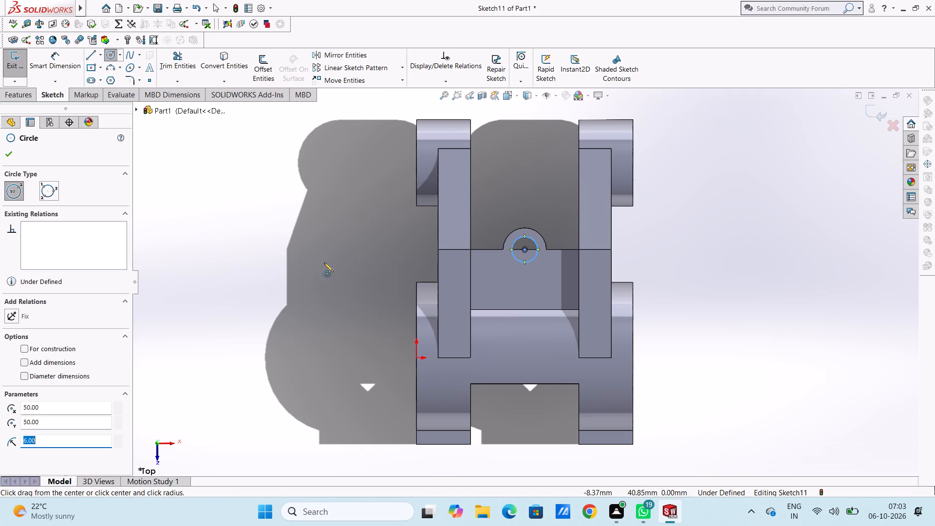
pyautogui.click(7, 154)
# Dimension the new circle's diameter as 12 mm.
pyautogui.click(62, 71)
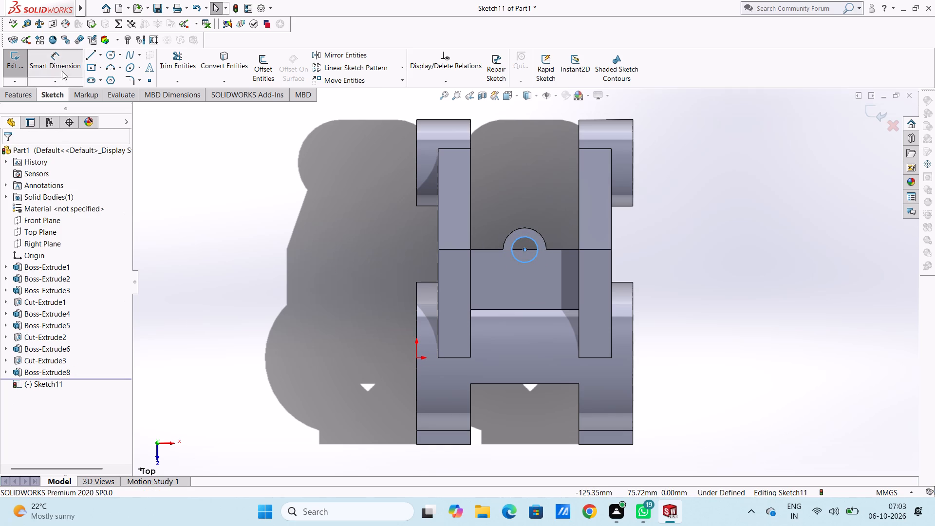
pyautogui.click(519, 260)
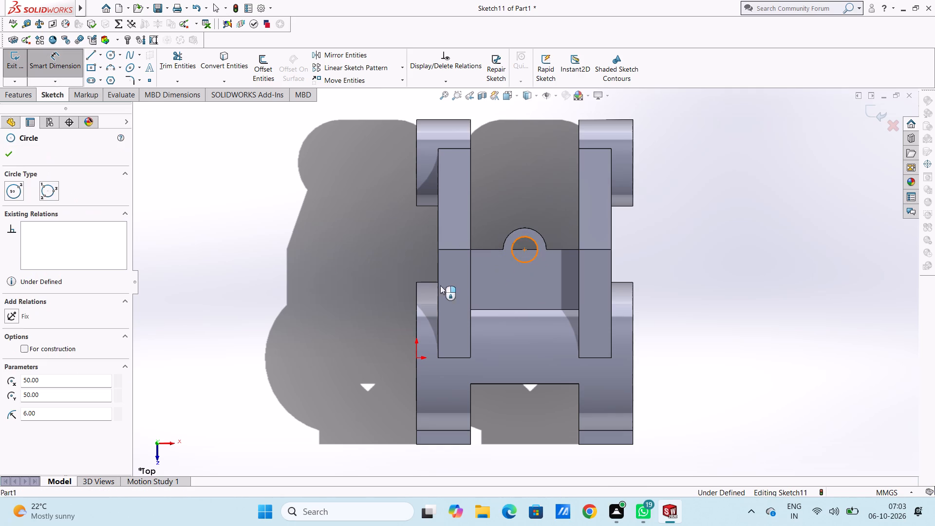
pyautogui.click(268, 330)
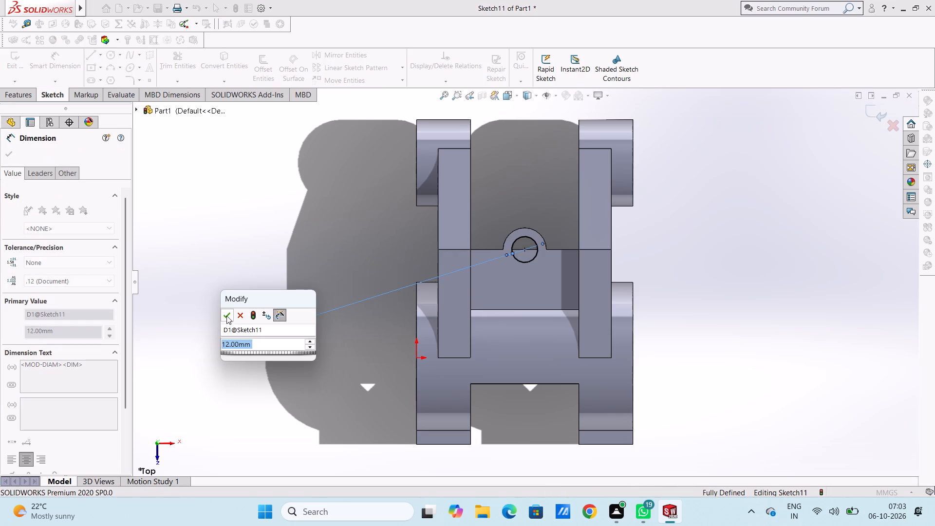
pyautogui.click(226, 316)
pyautogui.click(317, 281)
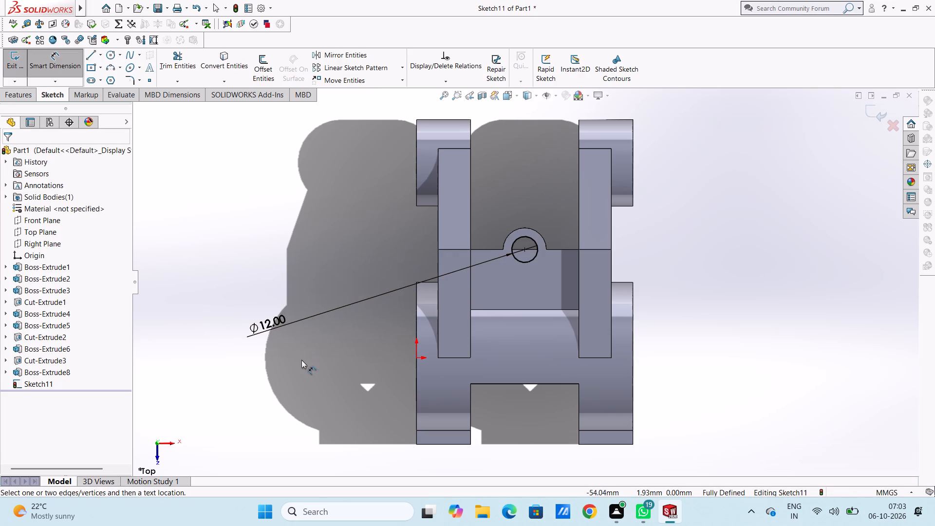
pyautogui.moveTo(290, 372); pyautogui.dragTo(260, 359, button='middle')
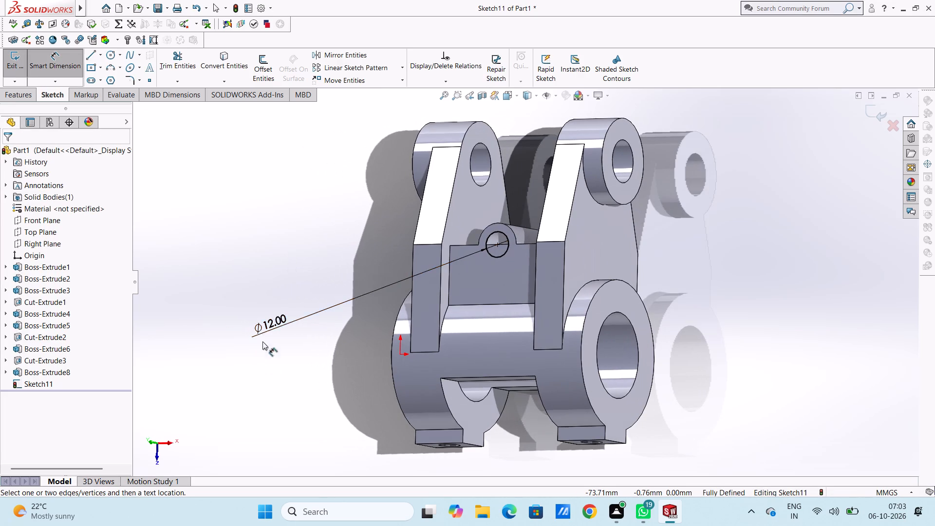
pyautogui.click(66, 74)
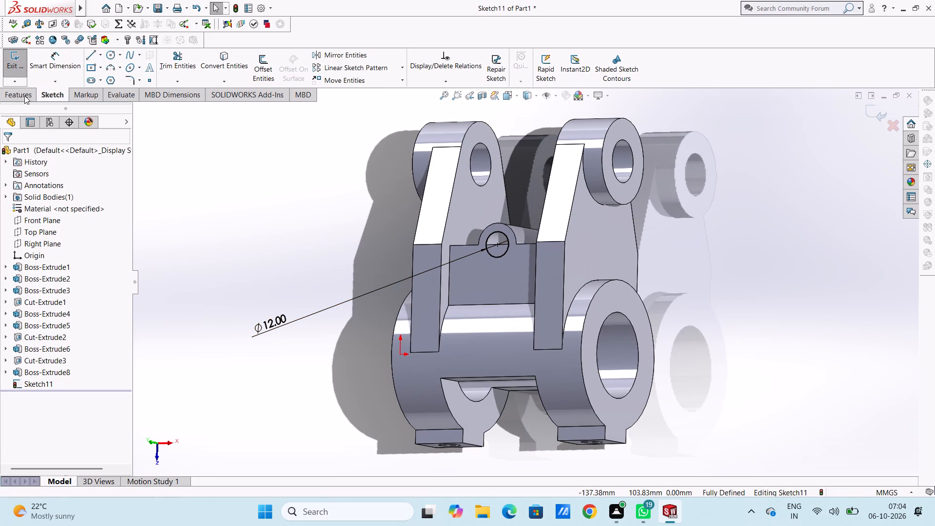
# Cut the 12 mm circle through the block with a blind Extruded Cut 80 mm deep.
pyautogui.click(24, 95)
pyautogui.click(165, 68)
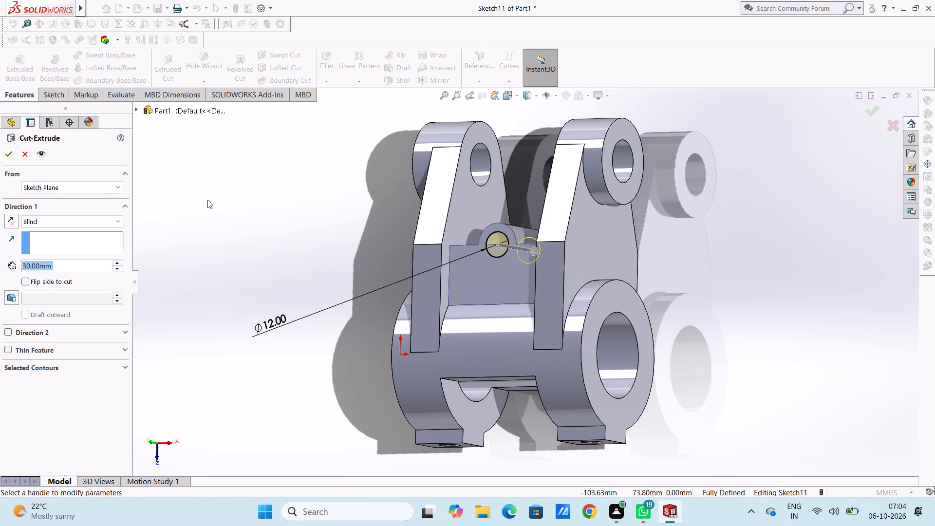
pyautogui.write('80')
pyautogui.press('Return')
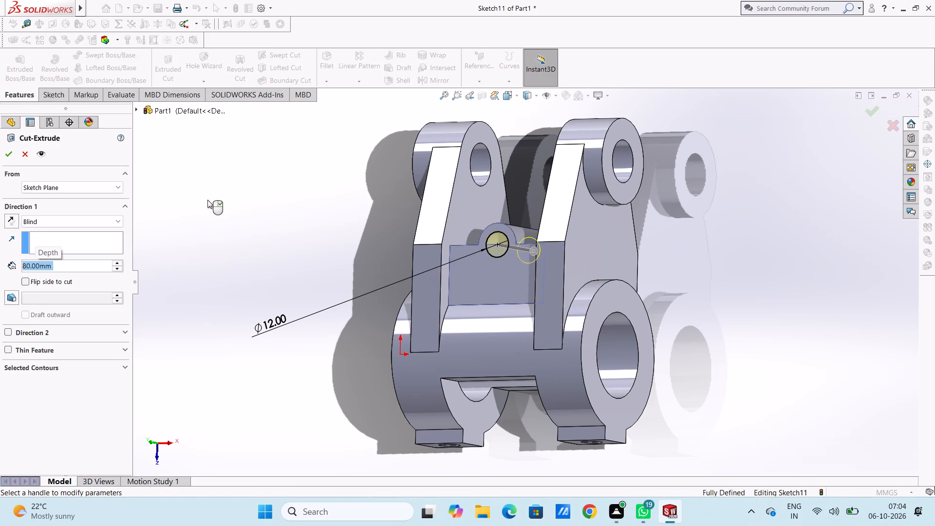
pyautogui.click(9, 155)
pyautogui.click(222, 223)
# Examine the part from several sides, checking the bored boss ring, the webs and the tabs.
pyautogui.moveTo(231, 226); pyautogui.dragTo(273, 261, button='middle')
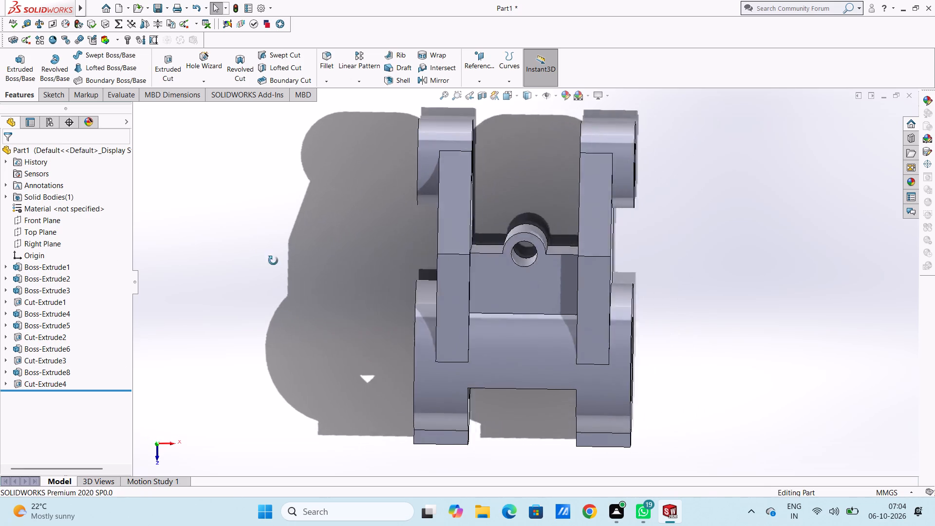
pyautogui.moveTo(273, 261); pyautogui.dragTo(257, 245, button='middle')
pyautogui.moveTo(258, 270); pyautogui.dragTo(313, 268, button='middle')
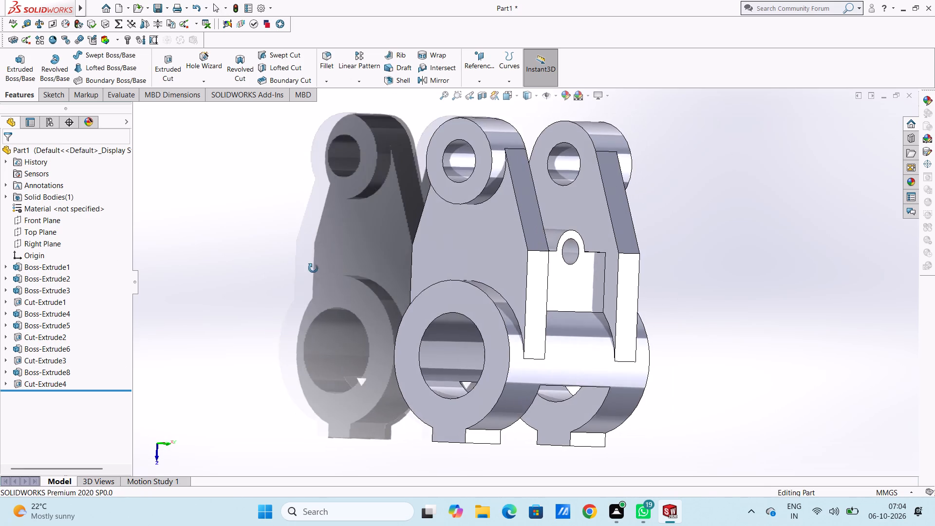
pyautogui.moveTo(313, 268); pyautogui.dragTo(276, 206, button='middle')
pyautogui.moveTo(280, 325); pyautogui.dragTo(240, 275, button='middle')
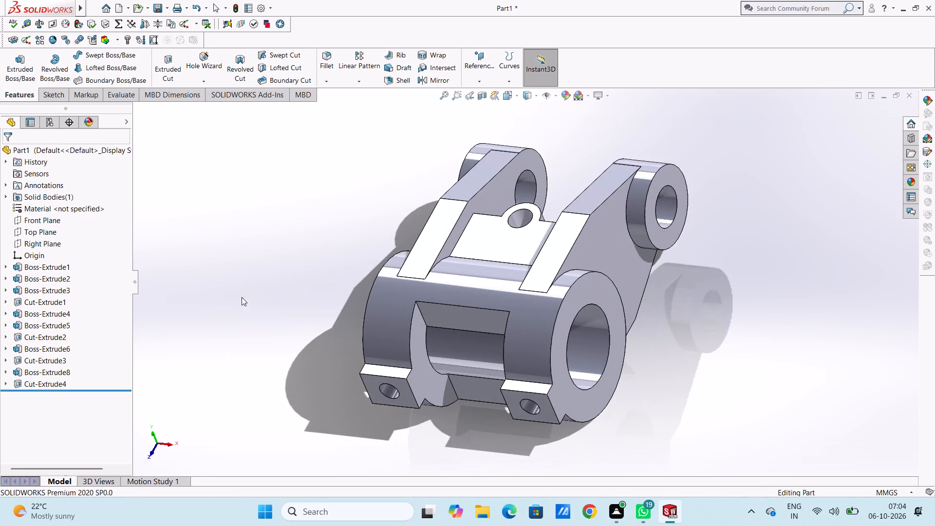
pyautogui.scroll(3, 248, 313)
pyautogui.moveTo(278, 332); pyautogui.dragTo(267, 305, button='middle')
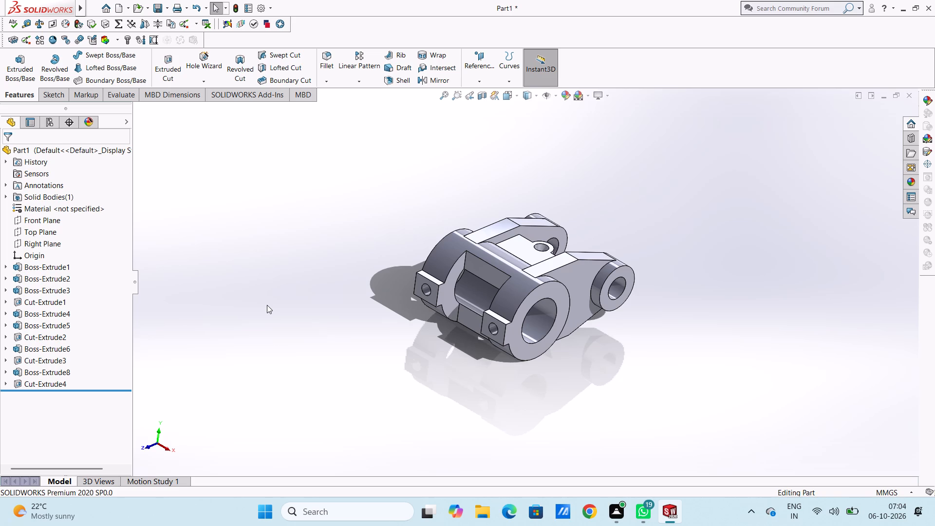
pyautogui.scroll(-3, 555, 268)
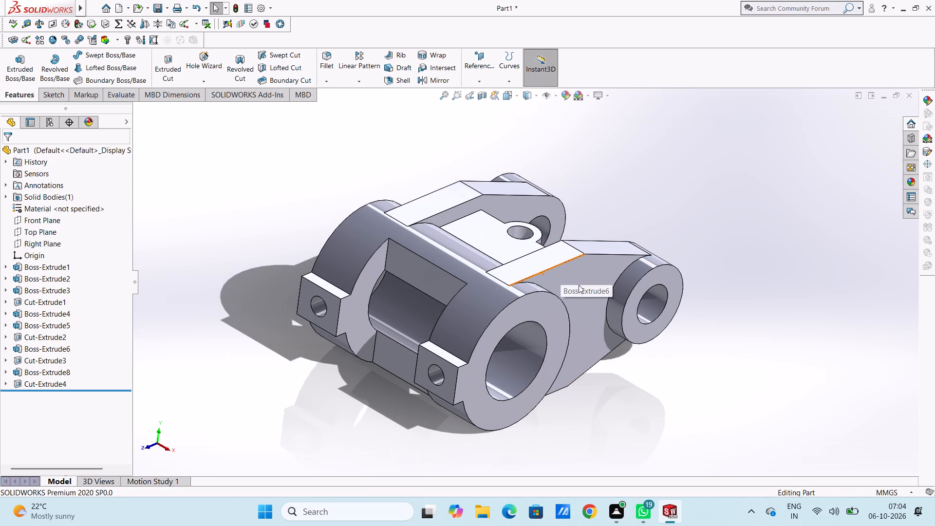
pyautogui.scroll(-1, 599, 391)
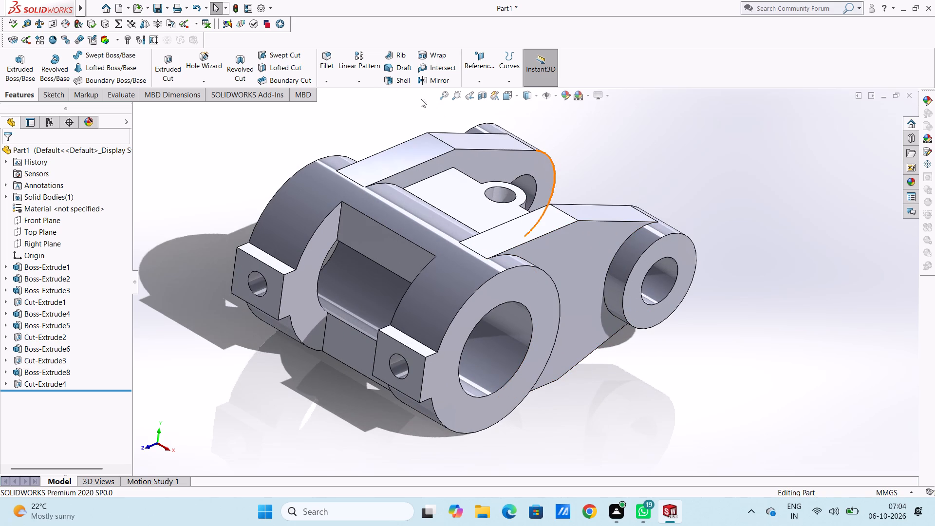
# Start a symmetric 1 mm fillet on the bore edges of the large ring and the small ring on the same side.
pyautogui.click(328, 57)
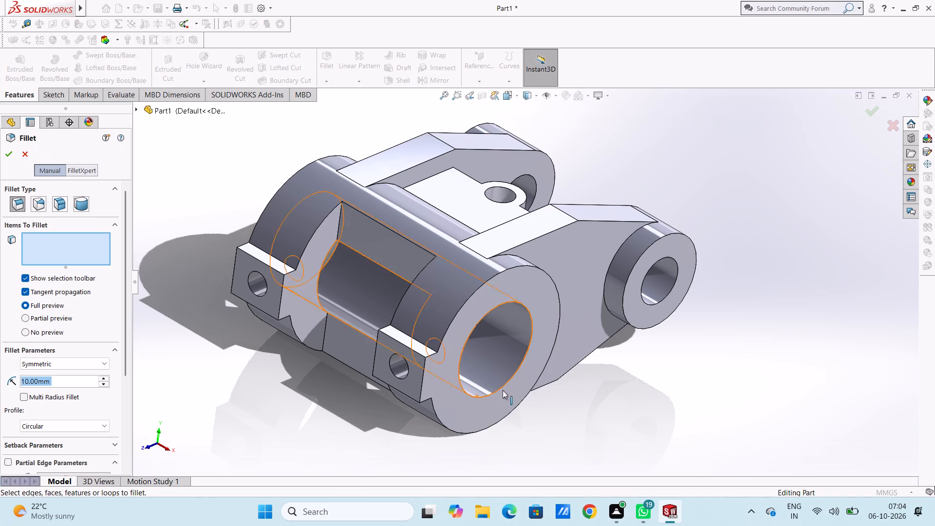
pyautogui.click(521, 364)
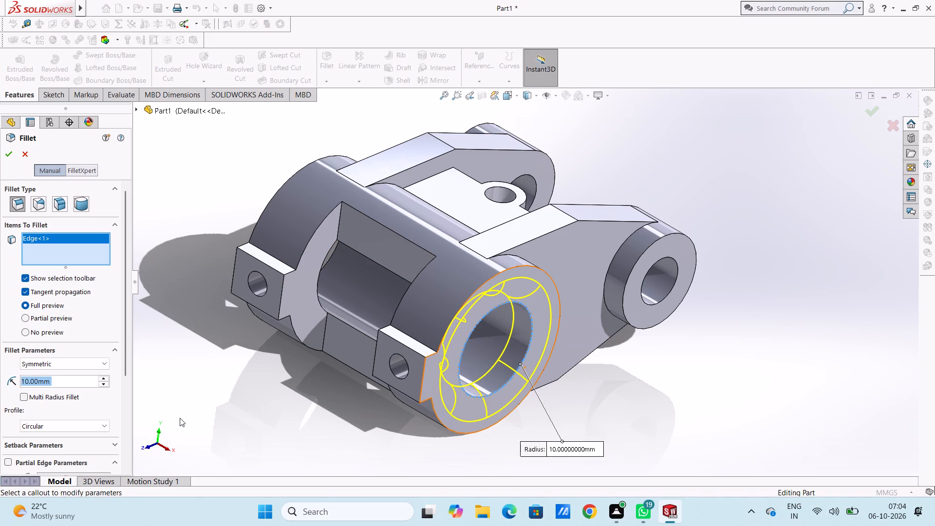
pyautogui.press('1')
pyautogui.press('Return')
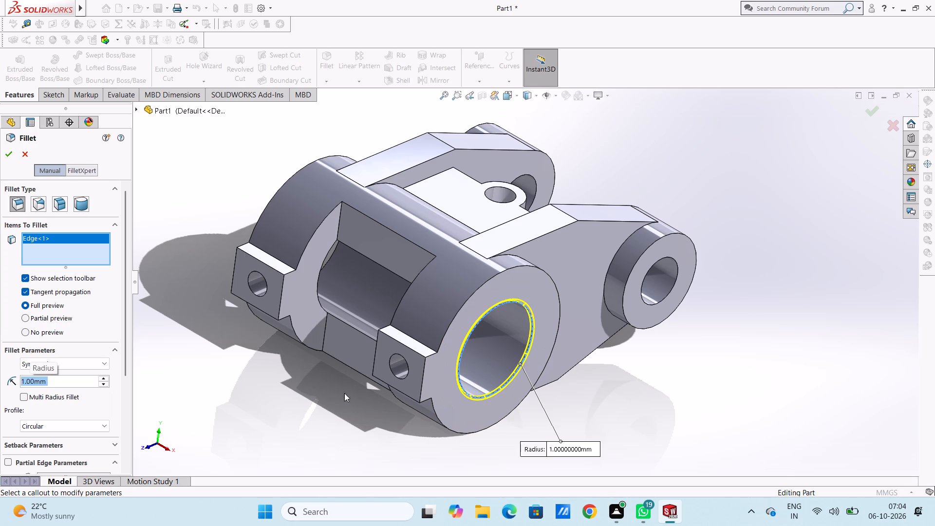
pyautogui.click(668, 296)
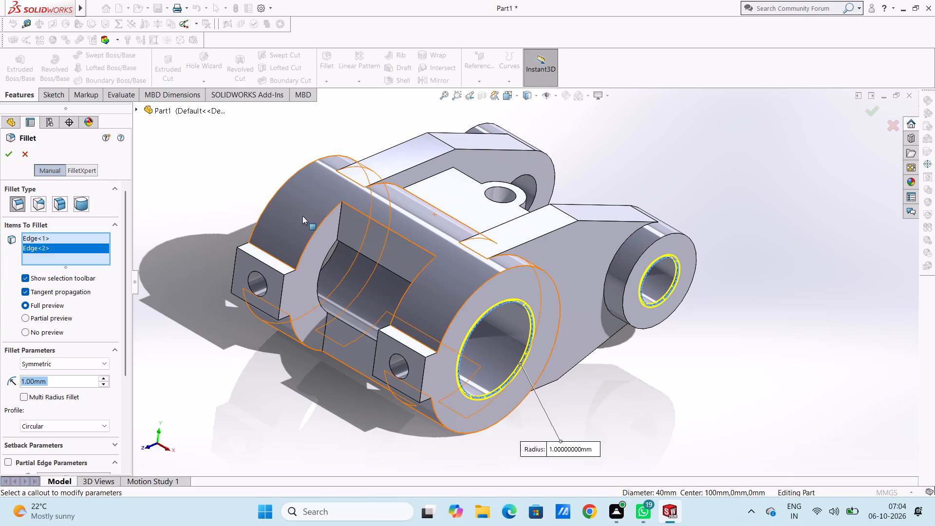
# Add the large cylinder's cutout edges to the 1 mm fillet: side arcs, long upper edge and both short lower edges.
pyautogui.click(318, 229)
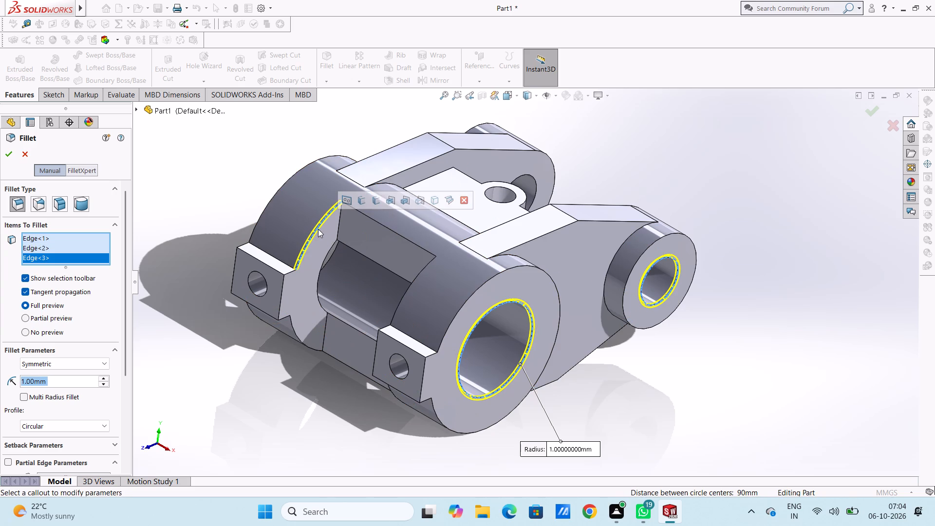
pyautogui.click(377, 221)
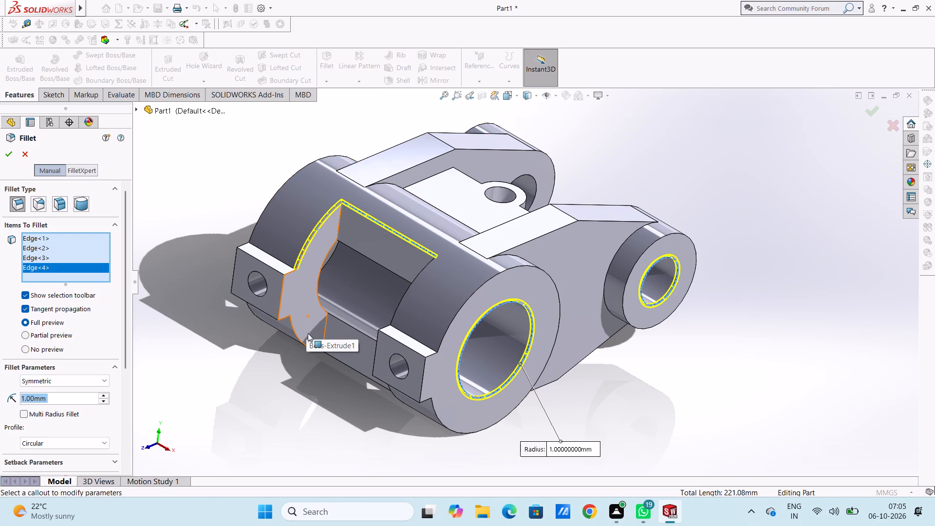
pyautogui.click(325, 327)
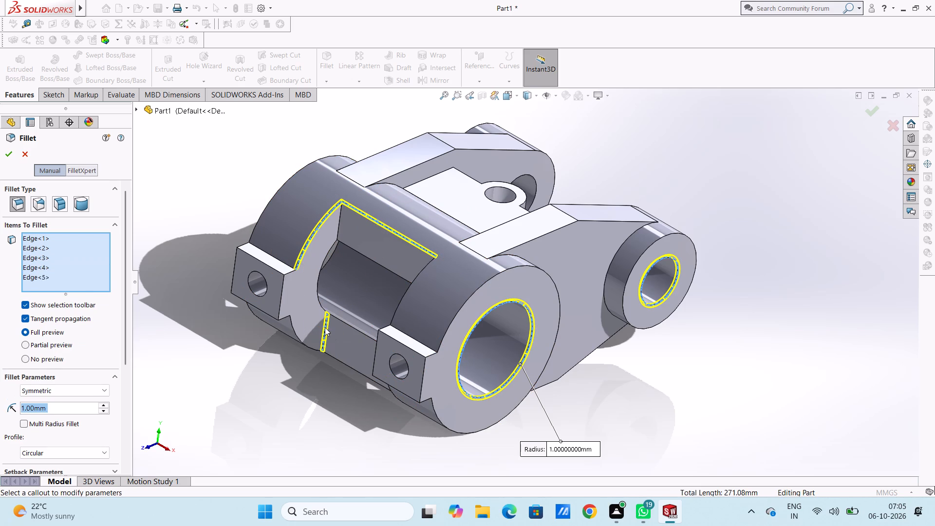
pyautogui.click(296, 332)
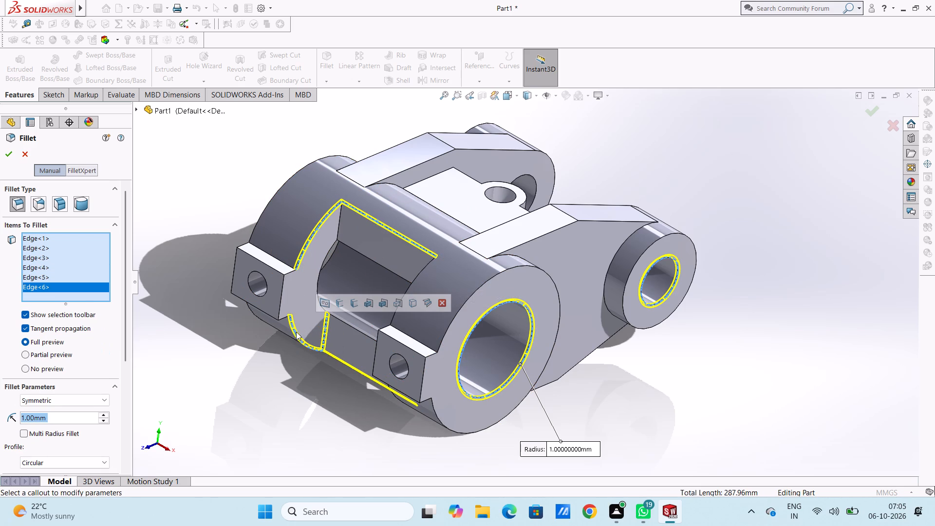
pyautogui.moveTo(289, 387); pyautogui.dragTo(336, 382, button='middle')
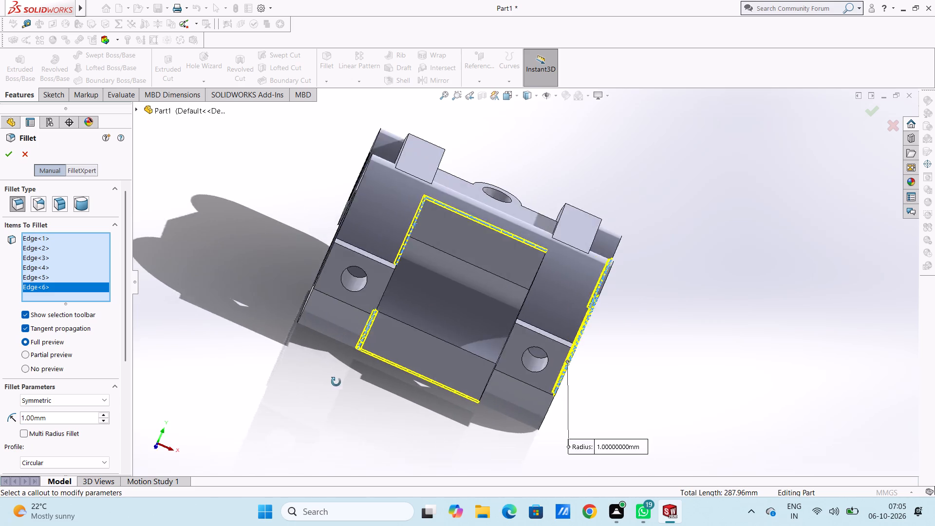
pyautogui.moveTo(336, 382); pyautogui.dragTo(355, 394, button='middle')
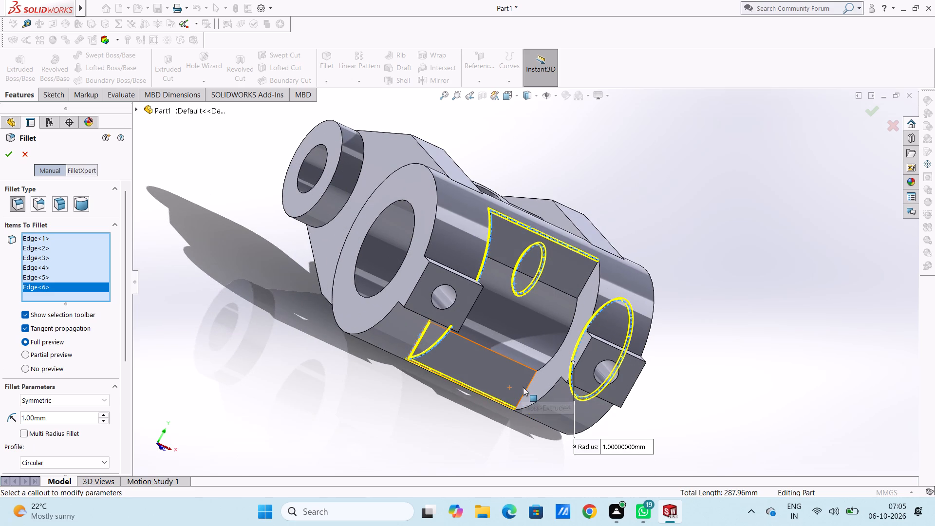
pyautogui.click(525, 389)
# Add the upper and lower edges where both holed tabs meet the large cylinder, and apply the 1 mm fillet.
pyautogui.moveTo(772, 342); pyautogui.dragTo(771, 371, button='middle')
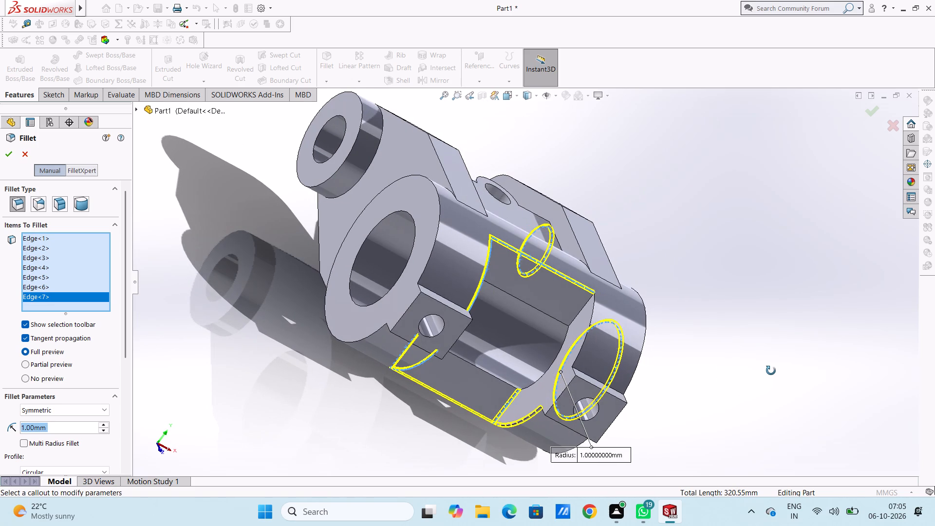
pyautogui.moveTo(771, 371); pyautogui.dragTo(768, 369, button='middle')
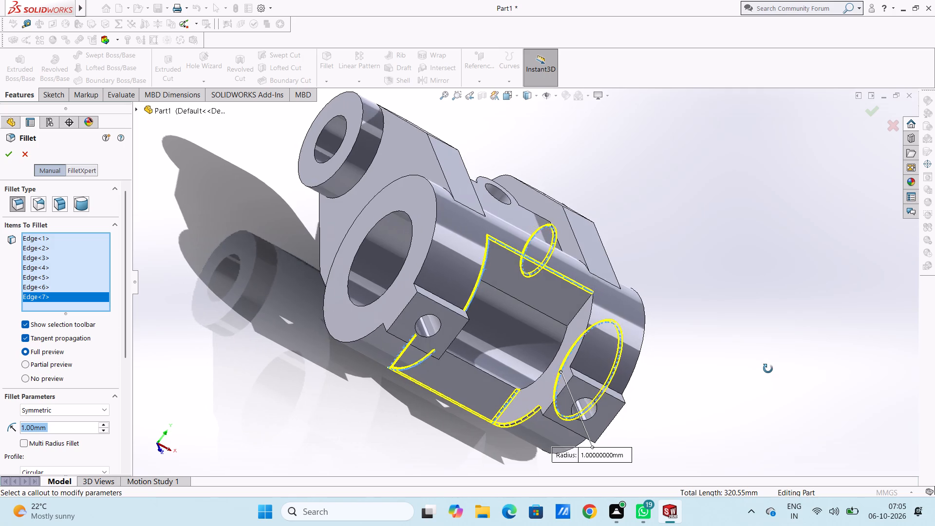
pyautogui.moveTo(768, 369); pyautogui.dragTo(780, 232, button='middle')
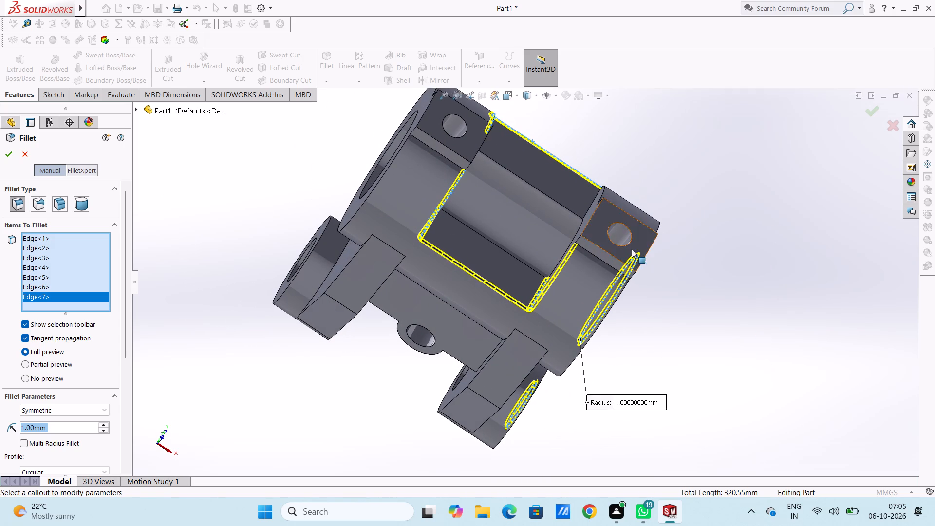
pyautogui.click(595, 256)
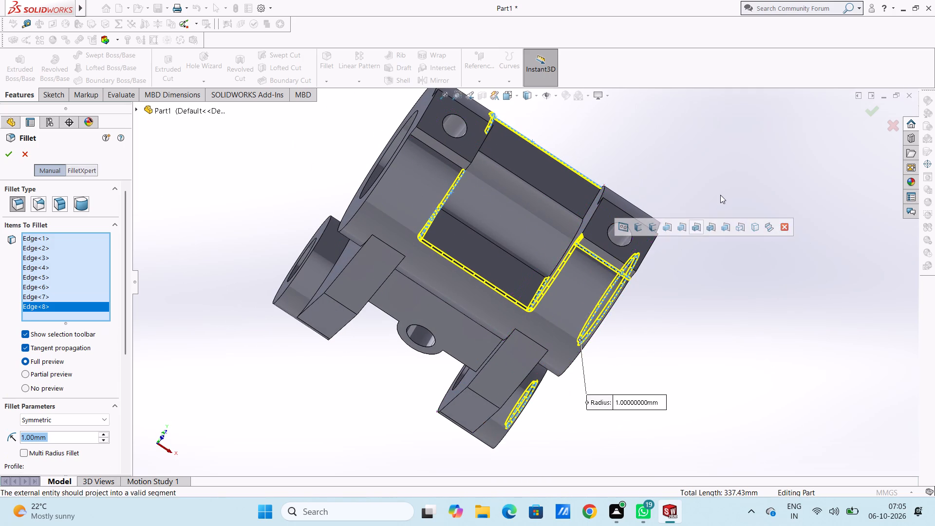
pyautogui.moveTo(720, 192); pyautogui.dragTo(694, 322, button='middle')
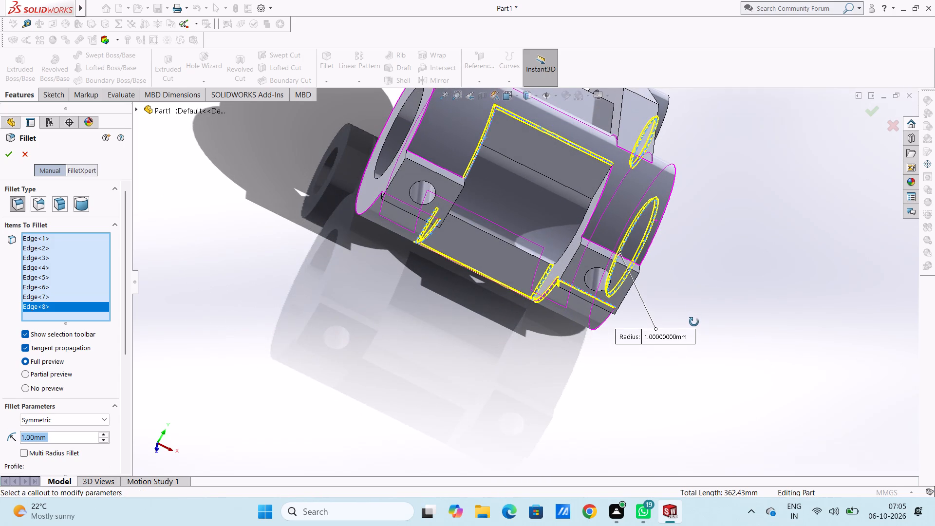
pyautogui.moveTo(694, 322); pyautogui.dragTo(723, 329, button='middle')
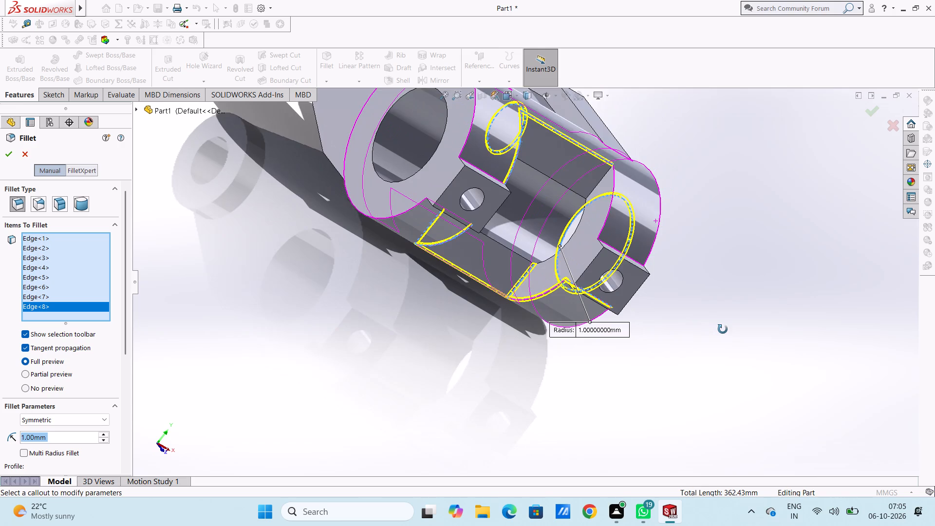
pyautogui.moveTo(723, 329); pyautogui.dragTo(645, 355, button='middle')
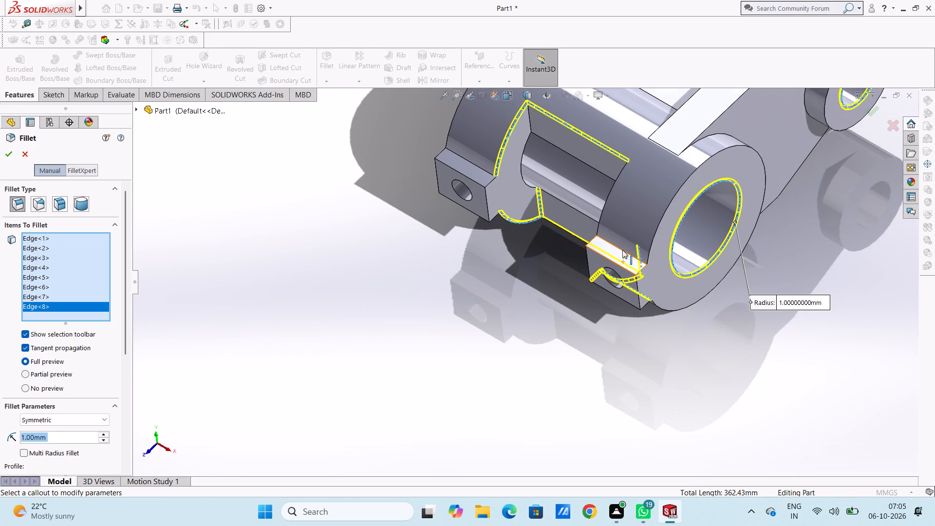
pyautogui.click(622, 249)
pyautogui.moveTo(472, 305); pyautogui.dragTo(482, 305, button='middle')
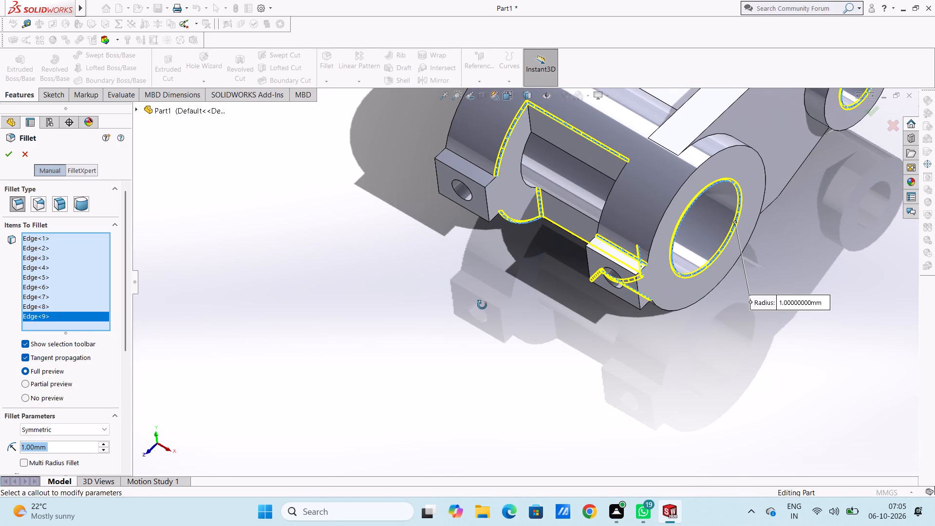
pyautogui.moveTo(482, 305); pyautogui.dragTo(474, 267, button='middle')
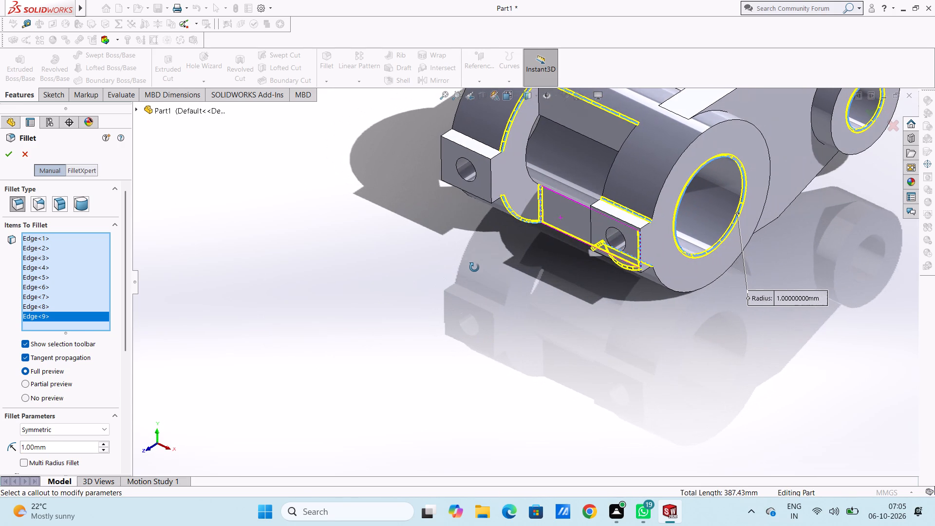
pyautogui.moveTo(474, 267); pyautogui.dragTo(475, 311, button='middle')
pyautogui.click(472, 153)
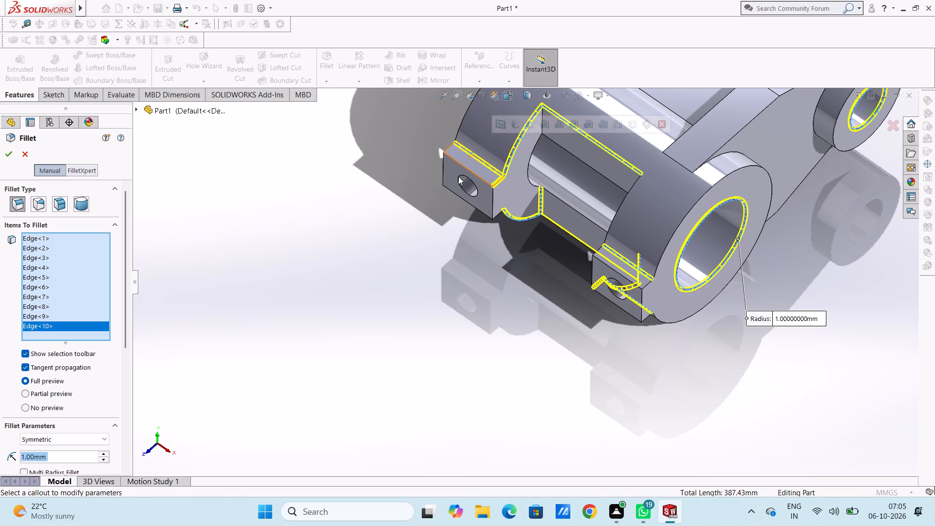
pyautogui.moveTo(445, 275); pyautogui.dragTo(485, 126, button='middle')
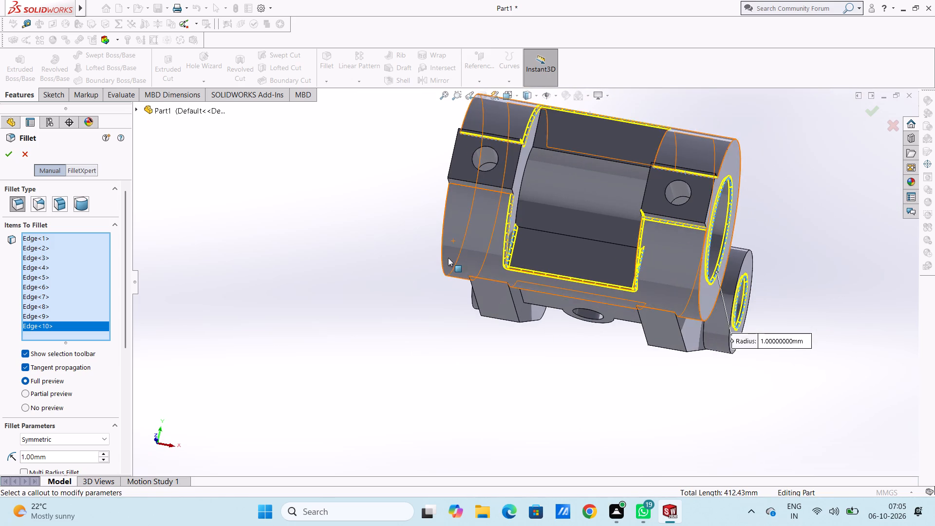
pyautogui.moveTo(451, 238); pyautogui.dragTo(450, 215, button='middle')
pyautogui.click(481, 162)
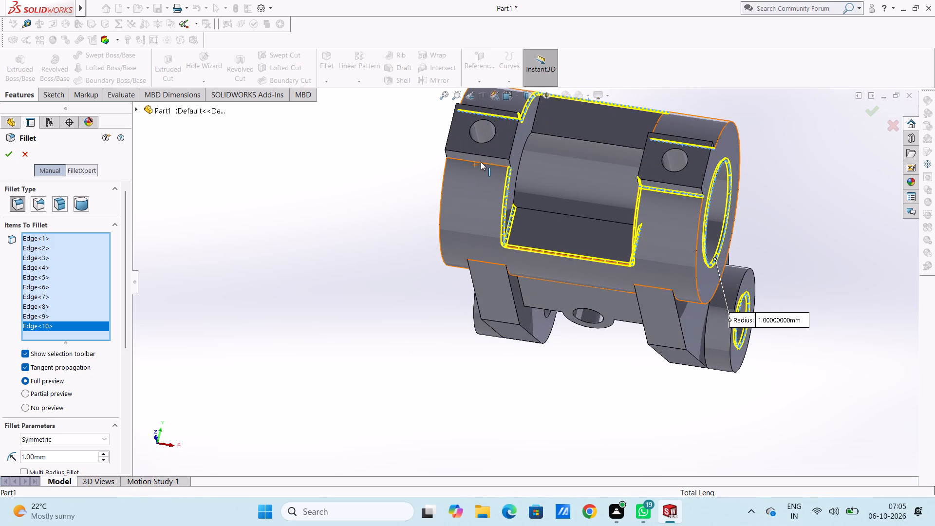
pyautogui.moveTo(392, 192); pyautogui.dragTo(322, 292, button='middle')
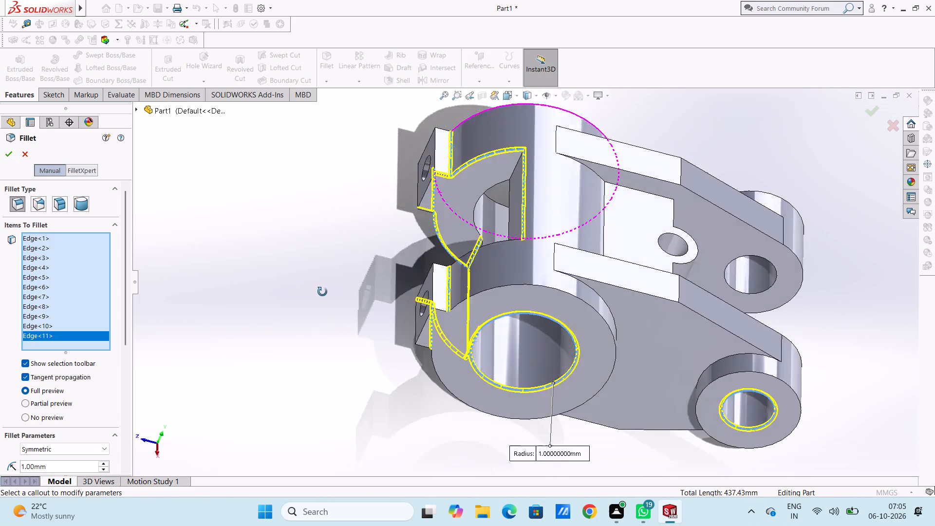
pyautogui.moveTo(322, 292); pyautogui.dragTo(361, 369, button='middle')
pyautogui.moveTo(415, 302); pyautogui.dragTo(399, 257, button='middle')
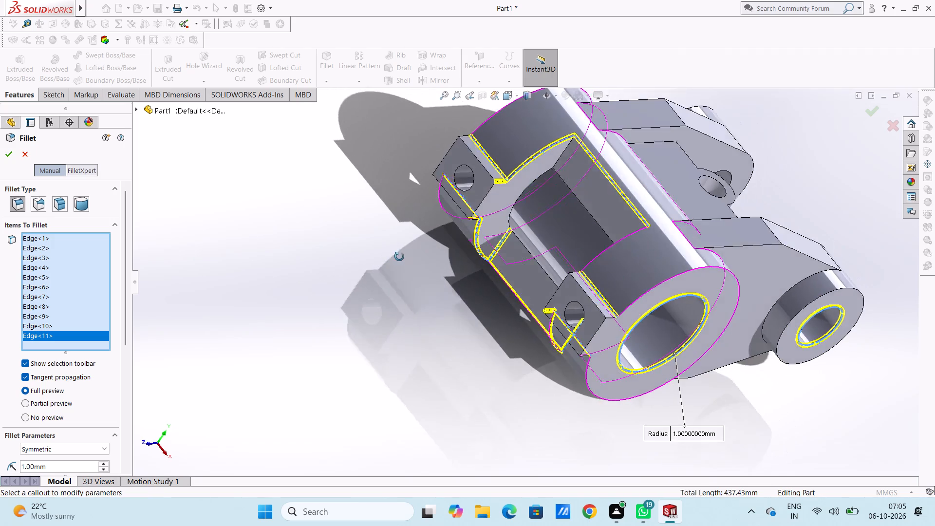
pyautogui.moveTo(399, 257); pyautogui.dragTo(398, 300, button='middle')
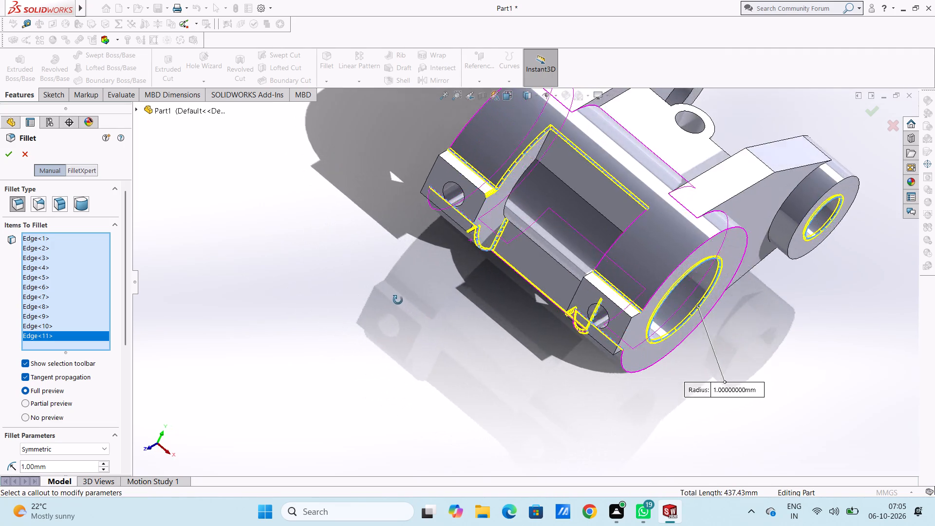
pyautogui.moveTo(398, 300); pyautogui.dragTo(363, 291, button='middle')
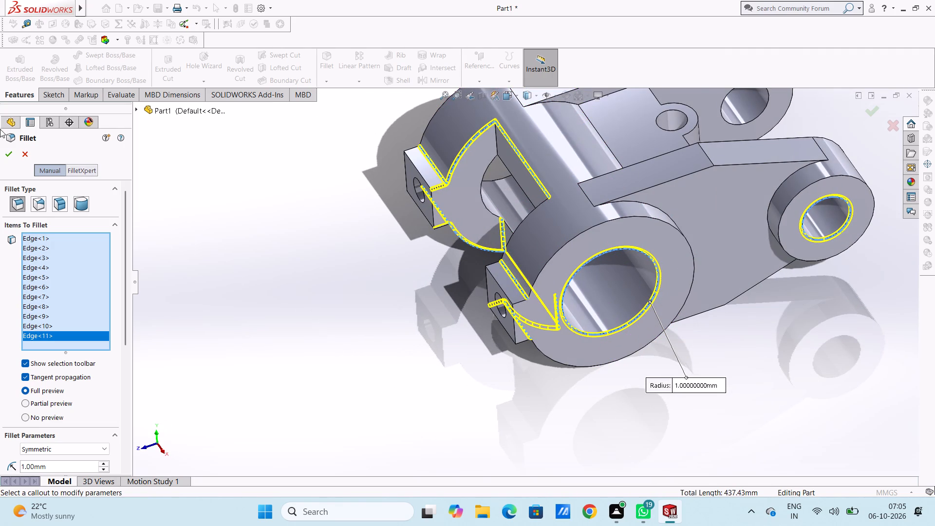
pyautogui.click(9, 150)
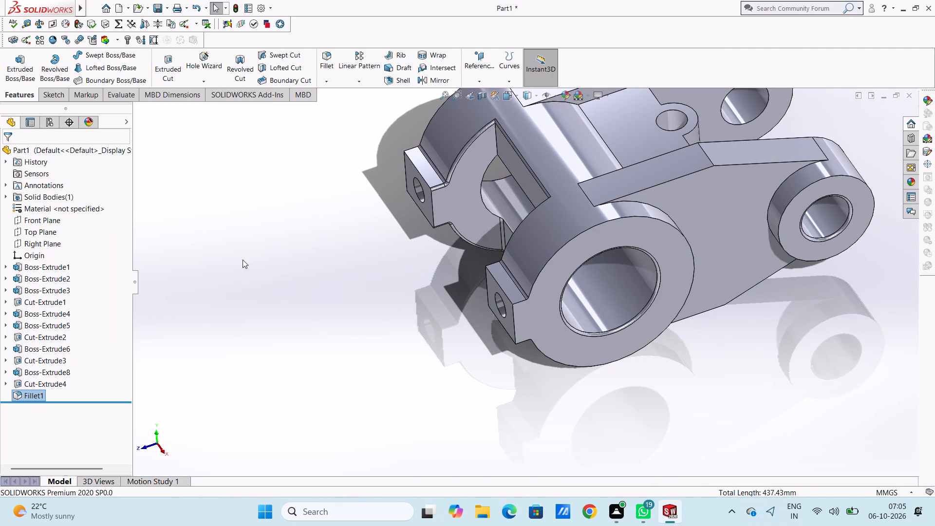
# Examine the filleted part from several sides, checking the rounded bores, cutout and tab joints.
pyautogui.scroll(4, 247, 260)
pyautogui.moveTo(343, 283); pyautogui.dragTo(384, 256, button='middle')
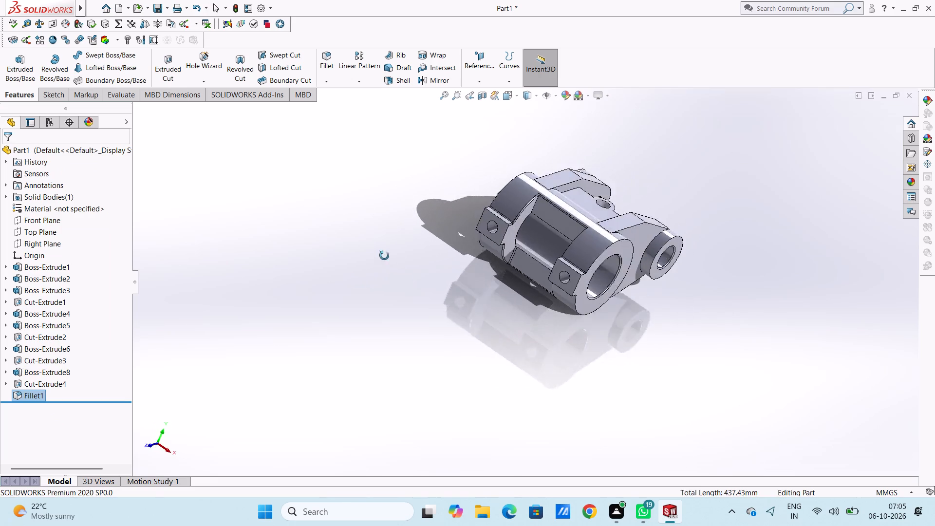
pyautogui.moveTo(384, 256); pyautogui.dragTo(379, 195, button='middle')
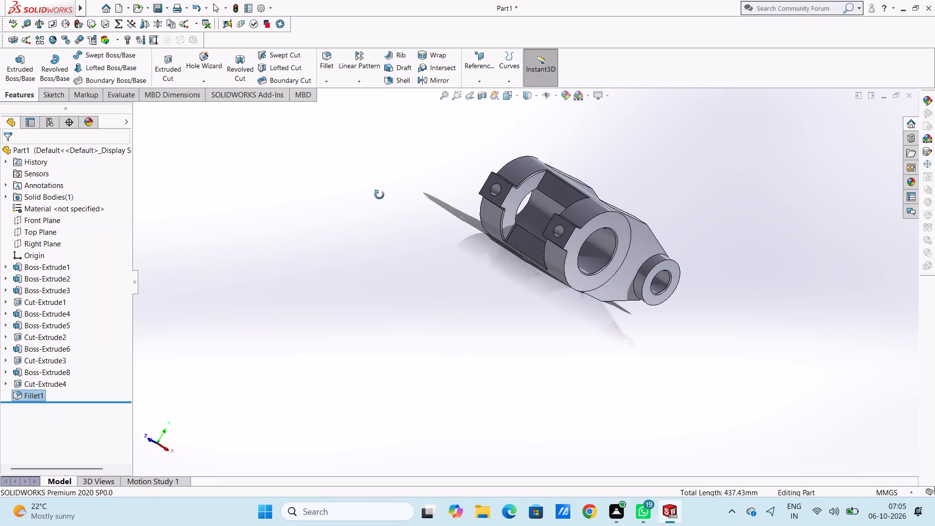
pyautogui.moveTo(379, 195); pyautogui.dragTo(431, 297, button='middle')
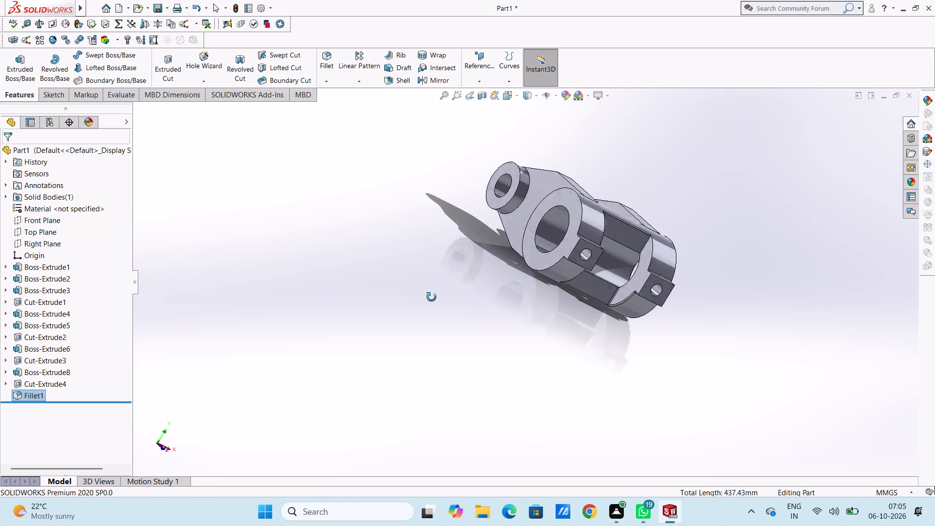
pyautogui.moveTo(431, 297); pyautogui.dragTo(348, 314, button='middle')
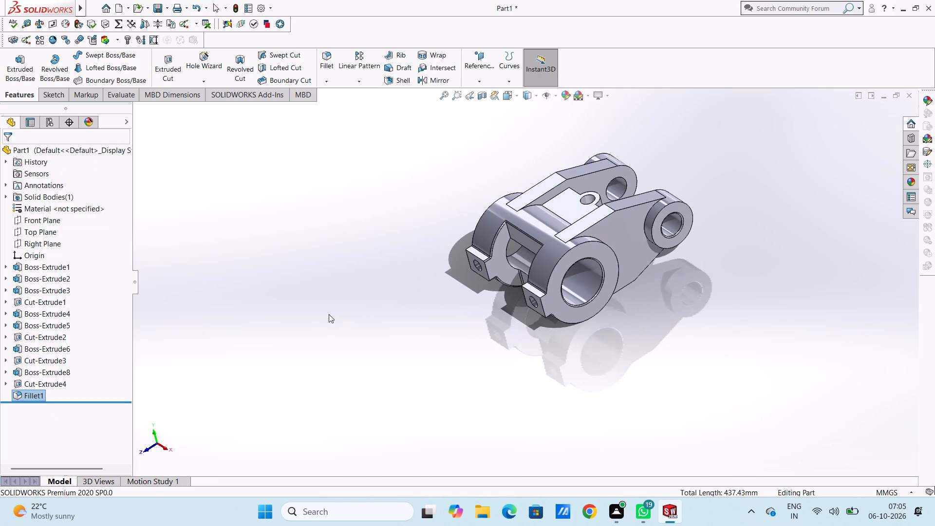
pyautogui.moveTo(295, 301); pyautogui.dragTo(292, 226, button='middle')
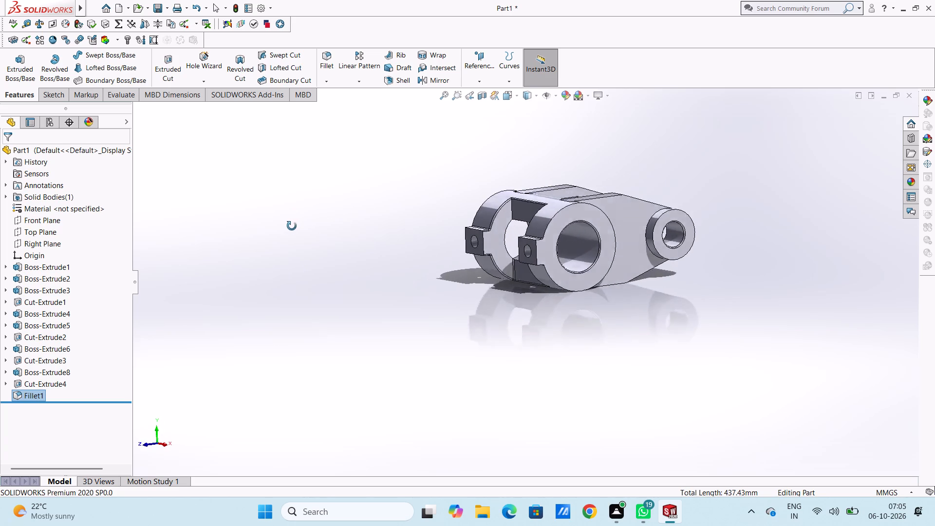
pyautogui.moveTo(292, 226); pyautogui.dragTo(284, 235, button='middle')
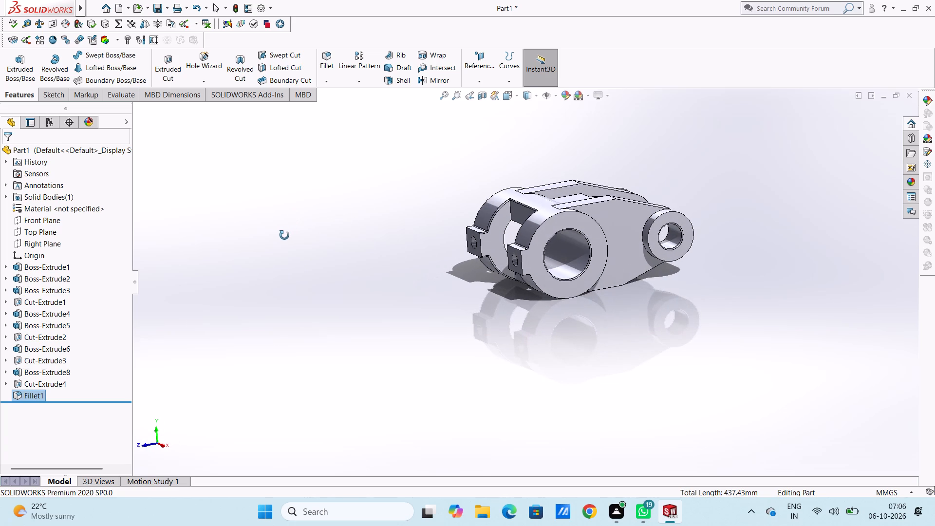
pyautogui.moveTo(284, 235); pyautogui.dragTo(299, 226, button='middle')
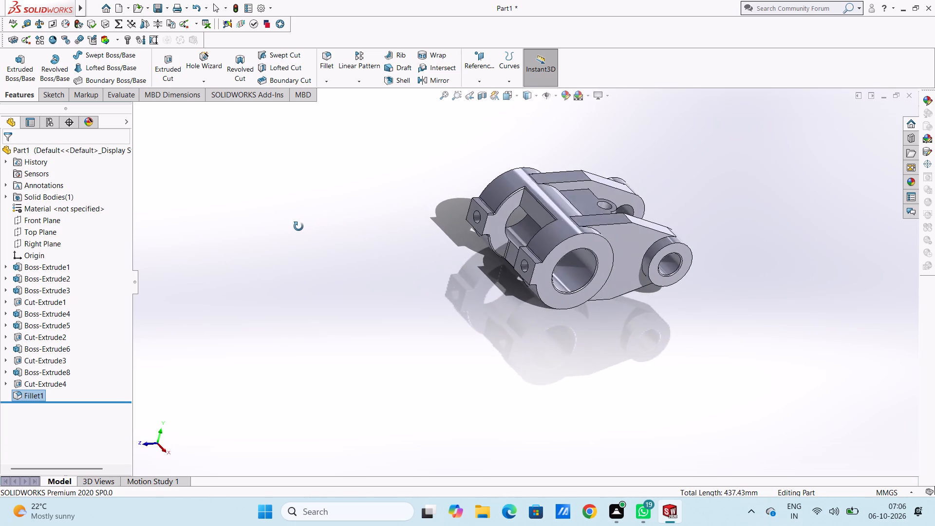
pyautogui.moveTo(299, 226); pyautogui.dragTo(295, 227, button='middle')
pyautogui.scroll(-3, 665, 227)
pyautogui.moveTo(701, 258); pyautogui.dragTo(693, 255, button='middle')
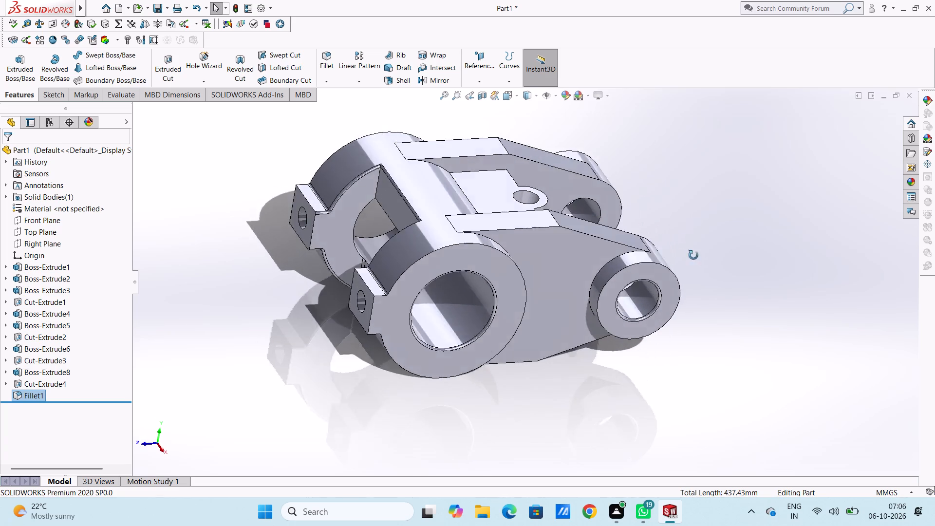
# Examine the filleted part from several angles, checking the rings, cutout, tabs and webs for unrounded edges.
pyautogui.moveTo(693, 255); pyautogui.dragTo(740, 243, button='middle')
pyautogui.moveTo(746, 243); pyautogui.dragTo(755, 259, button='middle')
pyautogui.moveTo(758, 268); pyautogui.dragTo(761, 277, button='middle')
pyautogui.moveTo(718, 285); pyautogui.dragTo(693, 278, button='middle')
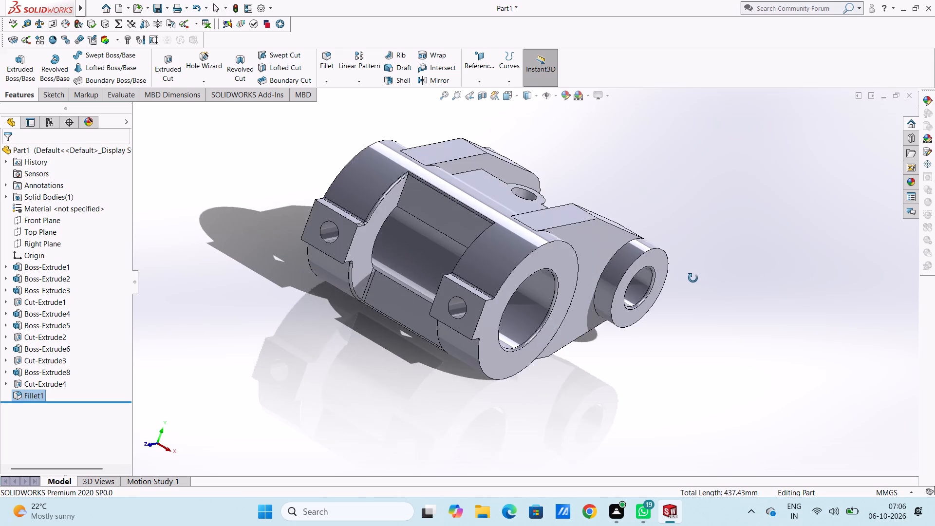
pyautogui.moveTo(693, 278); pyautogui.dragTo(667, 317, button='middle')
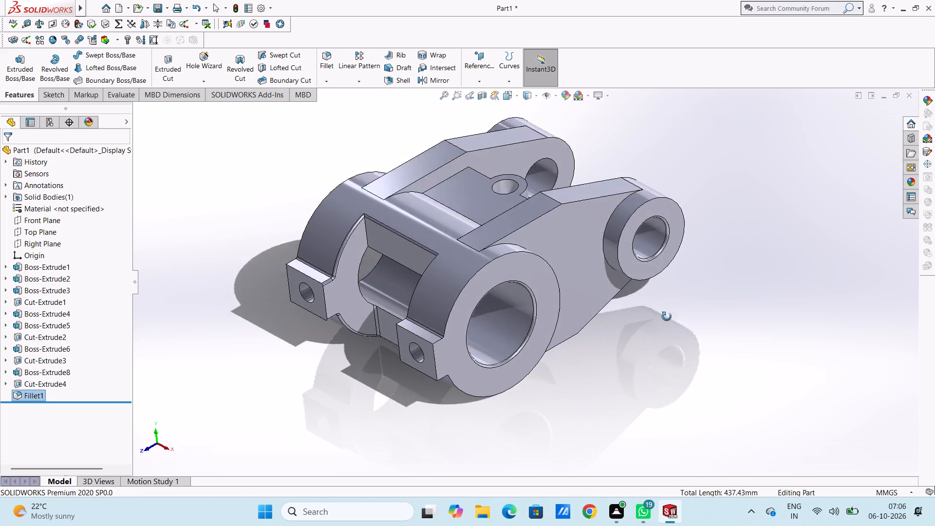
pyautogui.moveTo(667, 317); pyautogui.dragTo(651, 279, button='middle')
pyautogui.moveTo(649, 266); pyautogui.dragTo(693, 337, button='middle')
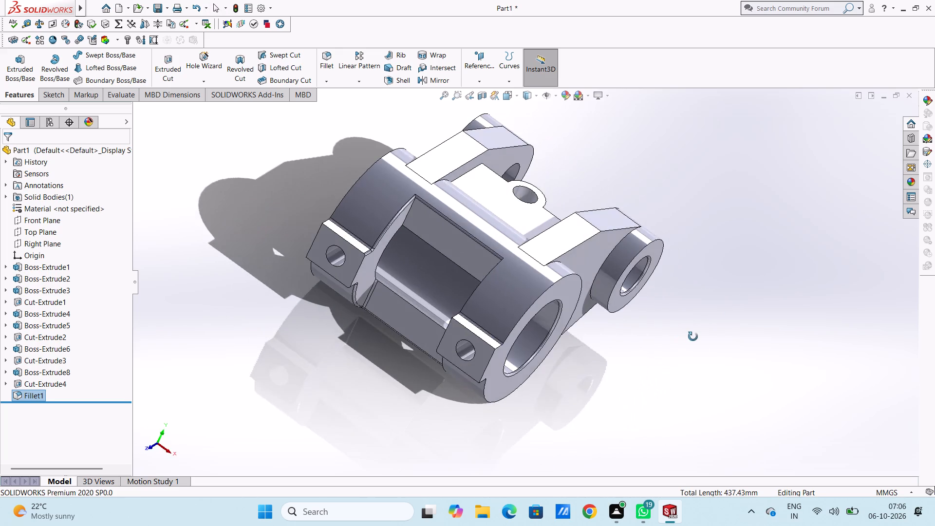
pyautogui.moveTo(693, 337); pyautogui.dragTo(665, 289, button='middle')
# Start a symmetric 1 mm fillet on the arcs where one web meets its large ring and the opposite web meets the central cylinder.
pyautogui.scroll(-1, 522, 217)
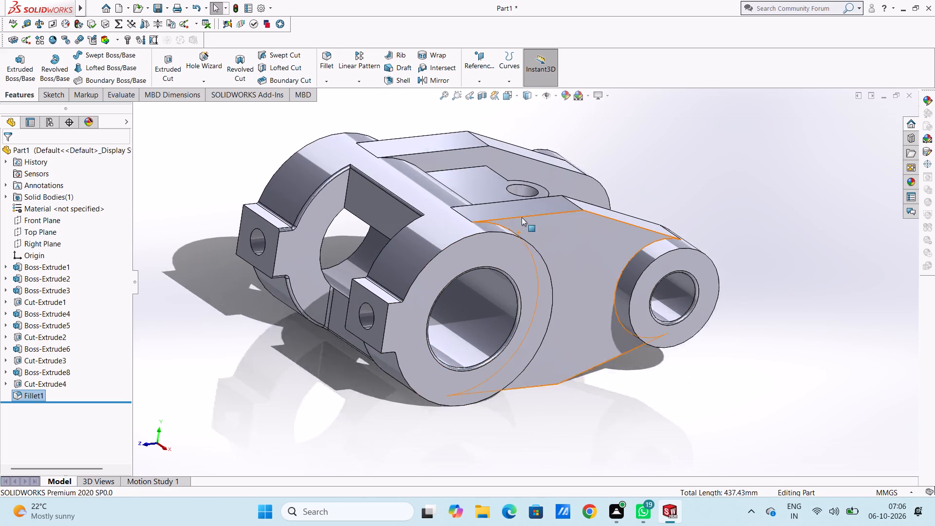
pyautogui.scroll(-2, 522, 217)
pyautogui.click(329, 58)
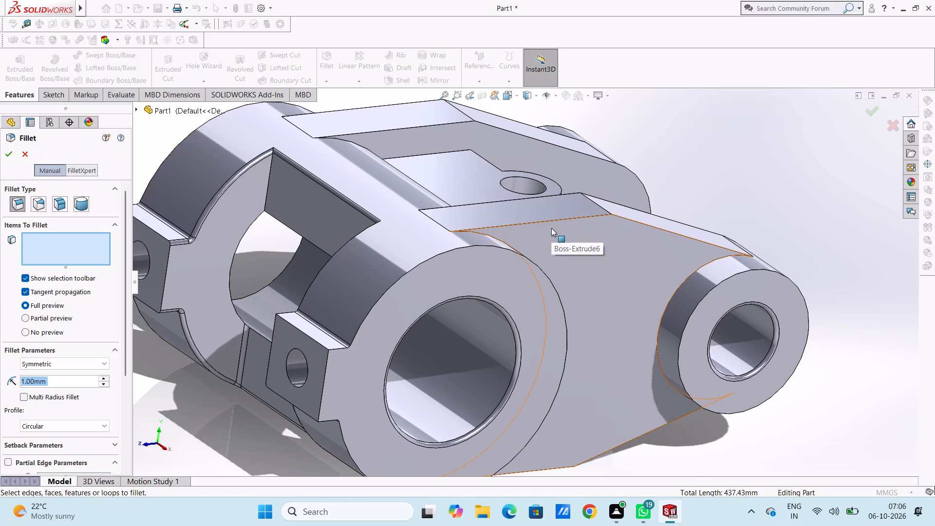
pyautogui.moveTo(773, 150); pyautogui.dragTo(747, 178, button='middle')
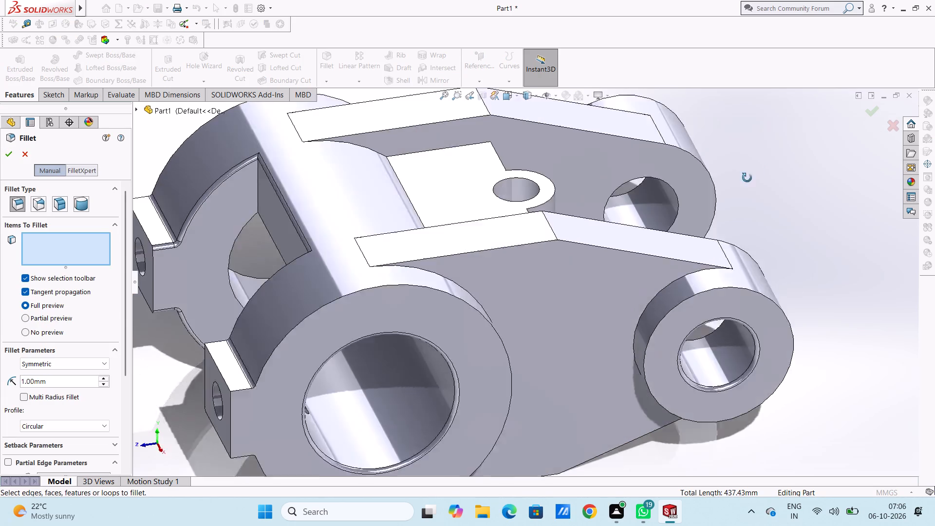
pyautogui.moveTo(747, 178); pyautogui.dragTo(743, 181, button='middle')
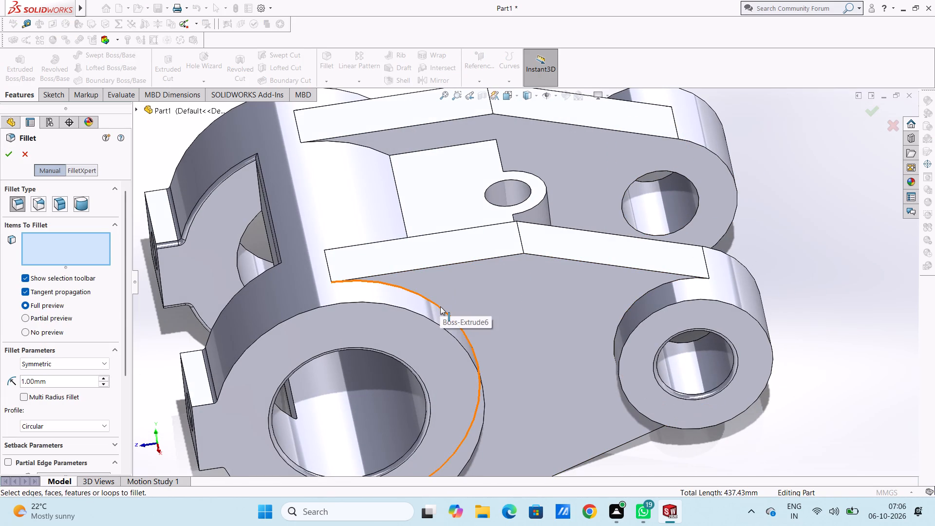
pyautogui.click(440, 306)
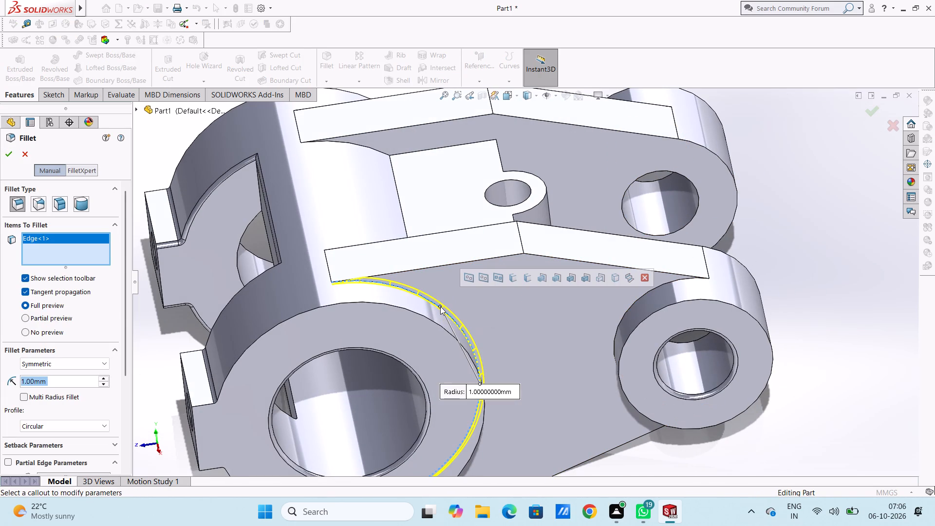
pyautogui.click(369, 147)
# Add the full upper outline of the bored boss block to the 1 mm fillet, including its cylinder, web, front and rounded boss edges.
pyautogui.click(393, 179)
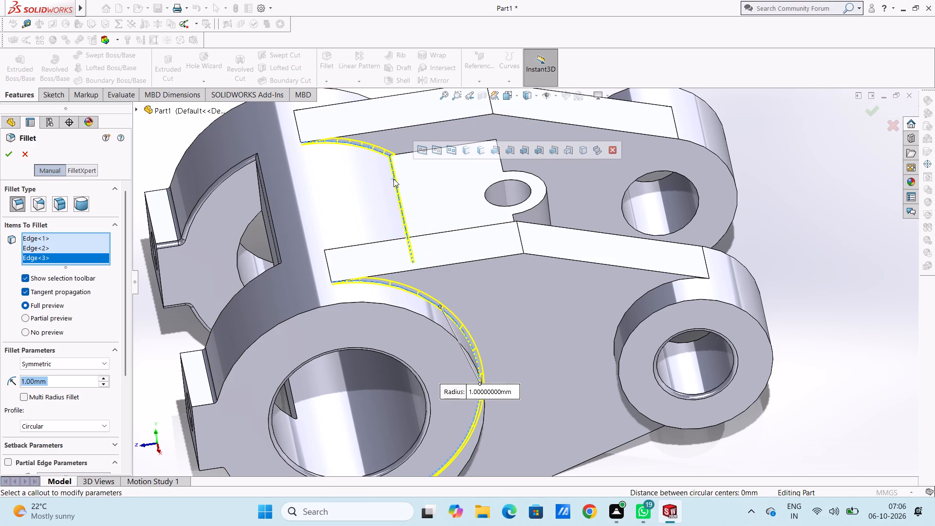
pyautogui.click(404, 152)
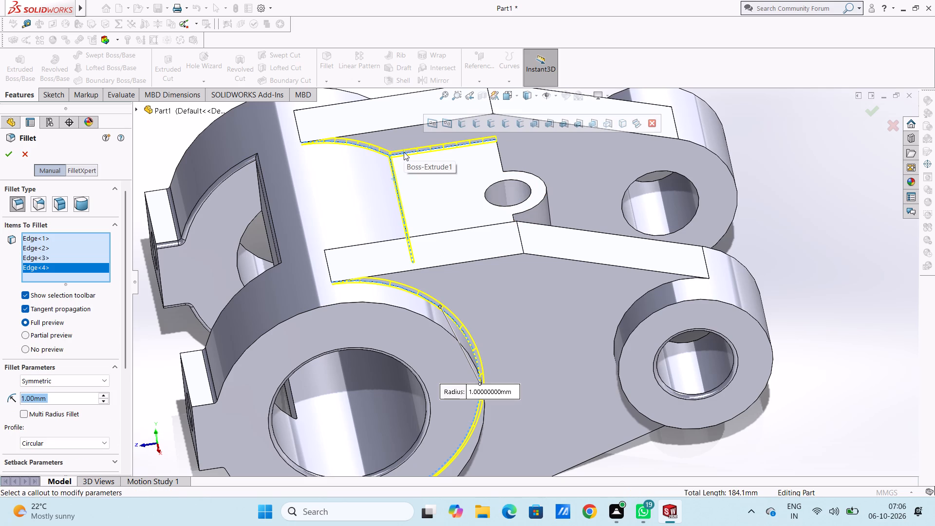
pyautogui.click(501, 155)
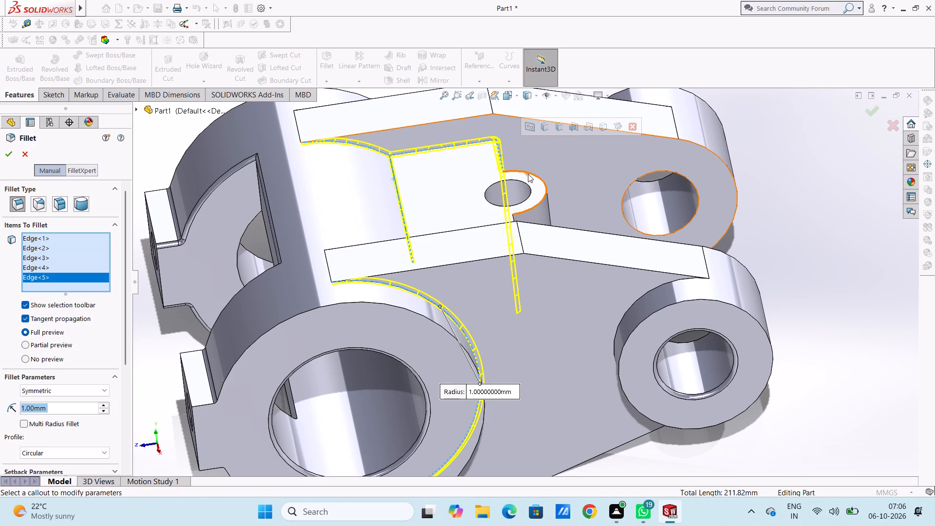
pyautogui.moveTo(561, 162); pyautogui.dragTo(549, 221, button='middle')
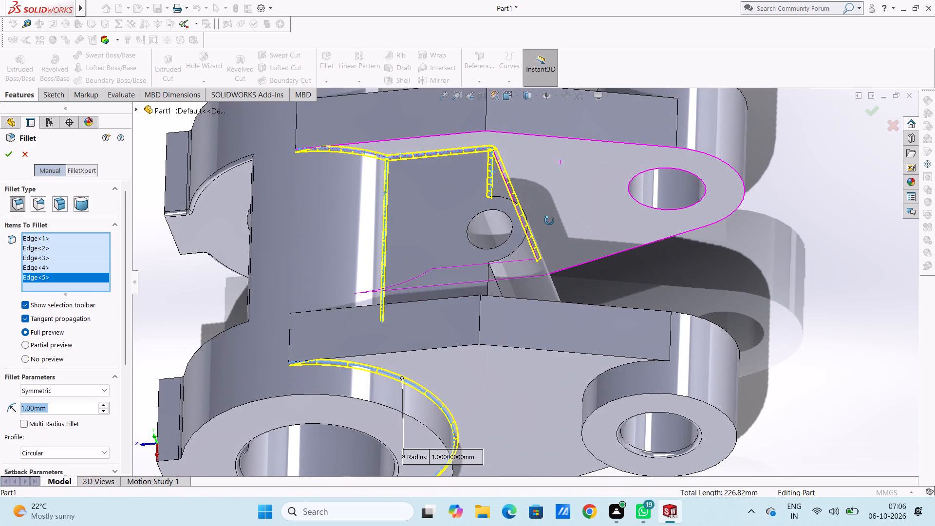
pyautogui.moveTo(549, 221); pyautogui.dragTo(559, 239, button='middle')
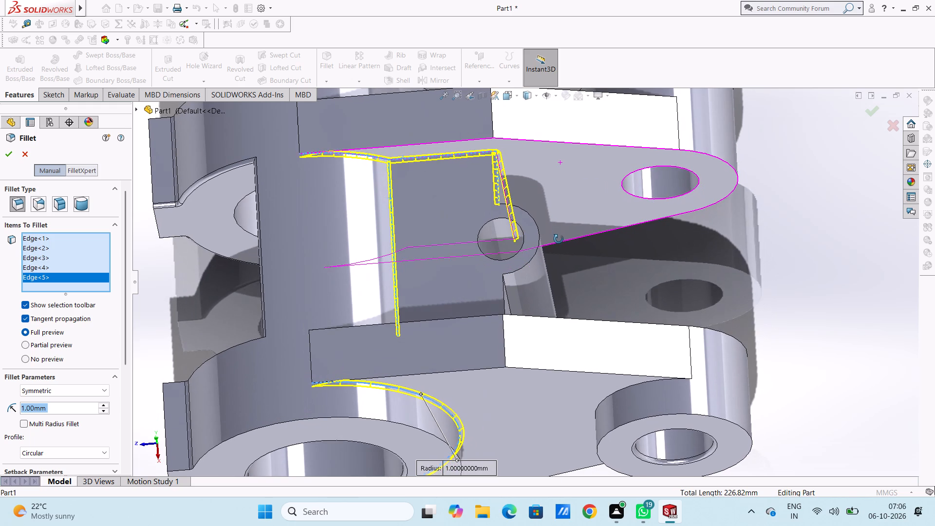
pyautogui.moveTo(559, 239); pyautogui.dragTo(559, 240, button='middle')
pyautogui.click(525, 210)
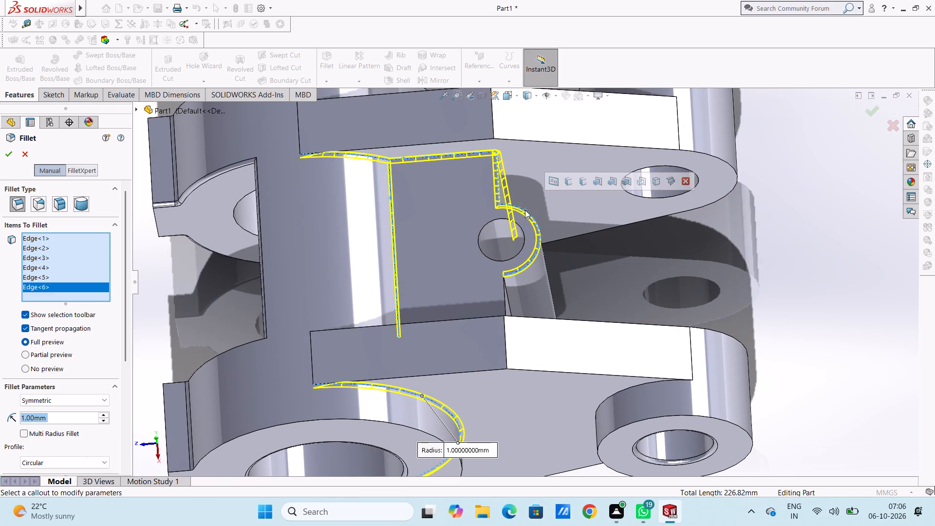
pyautogui.click(504, 286)
pyautogui.moveTo(462, 248); pyautogui.dragTo(467, 348, button='middle')
pyautogui.click(463, 335)
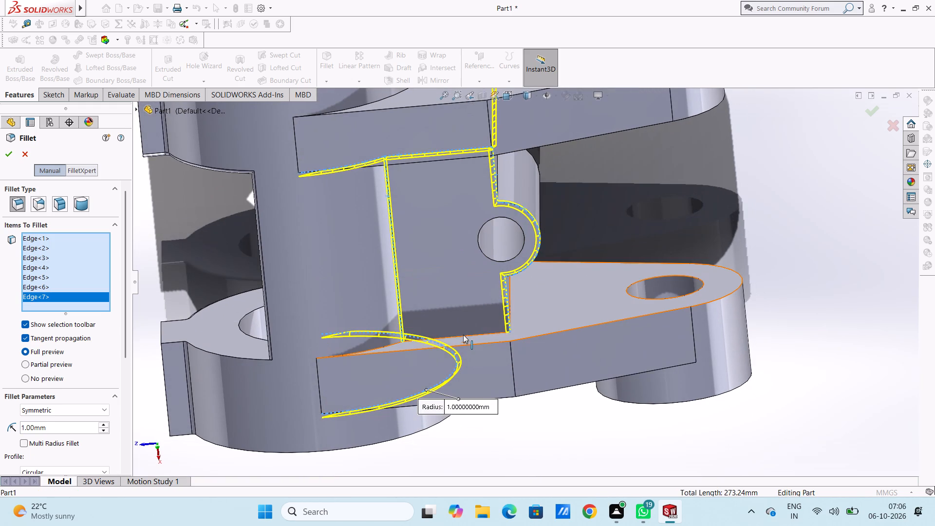
# Add the opposite side's edges to the 1 mm fillet: large ring joint arc, large and small ring bore edges, and small ring joint arc.
pyautogui.moveTo(462, 334); pyautogui.dragTo(457, 207, button='middle')
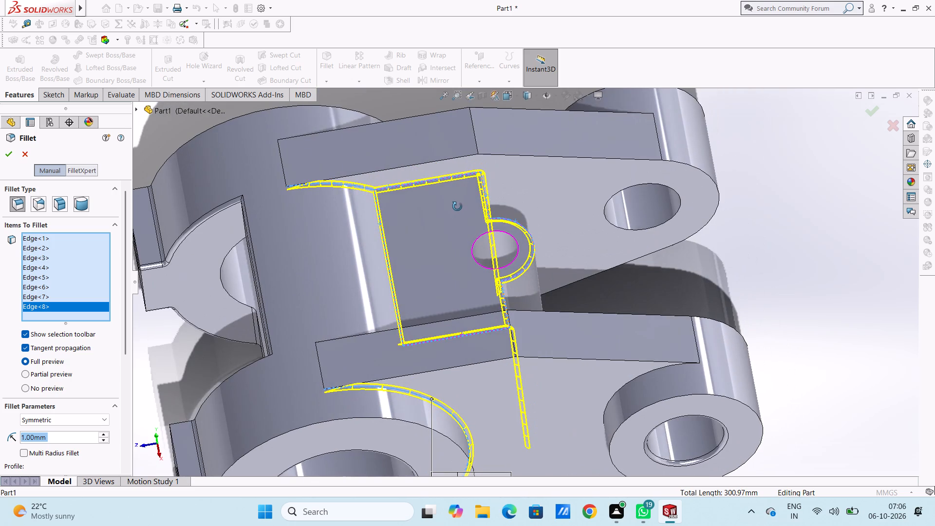
pyautogui.moveTo(457, 207); pyautogui.dragTo(457, 204, button='middle')
pyautogui.scroll(3, 447, 277)
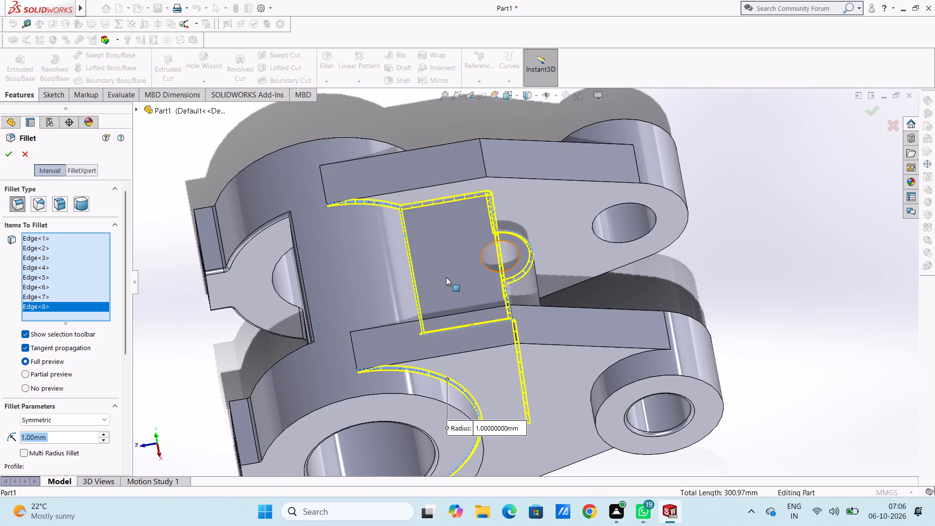
pyautogui.moveTo(473, 129); pyautogui.dragTo(467, 267, button='middle')
pyautogui.scroll(1, 464, 267)
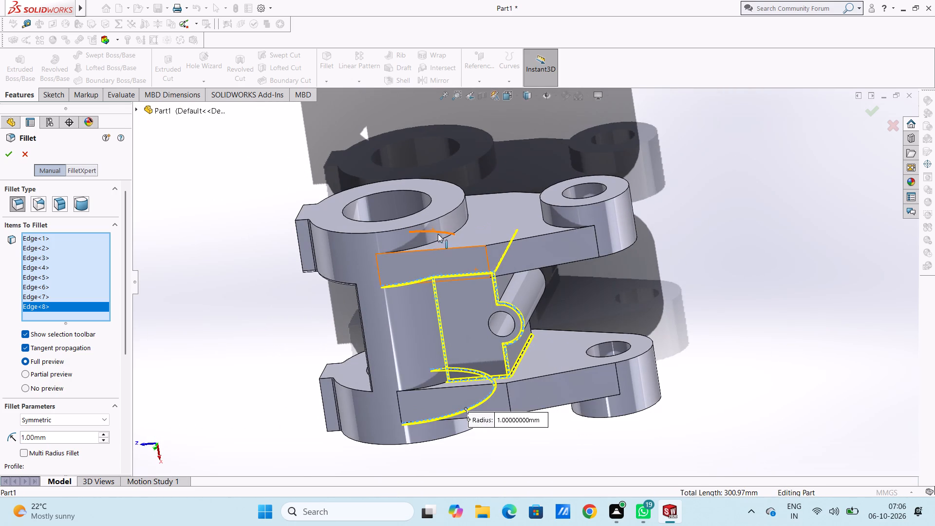
pyautogui.click(443, 239)
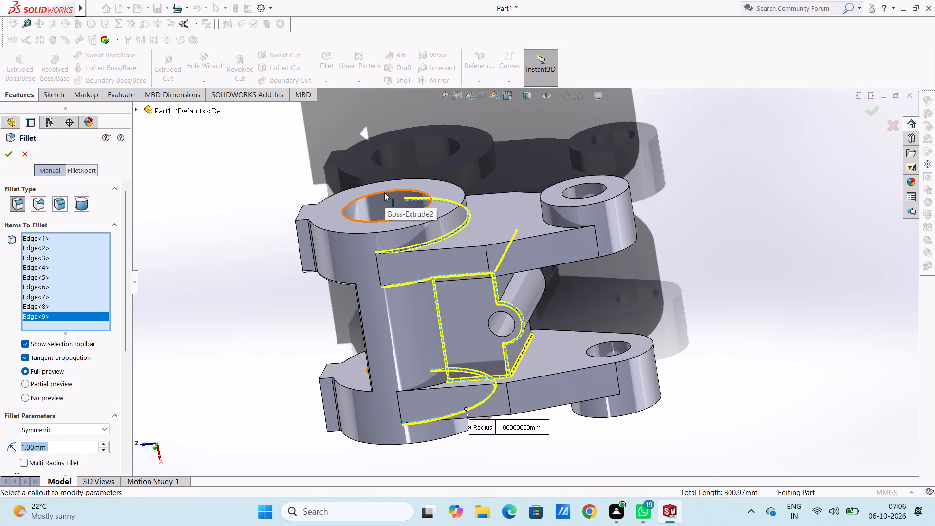
pyautogui.click(384, 192)
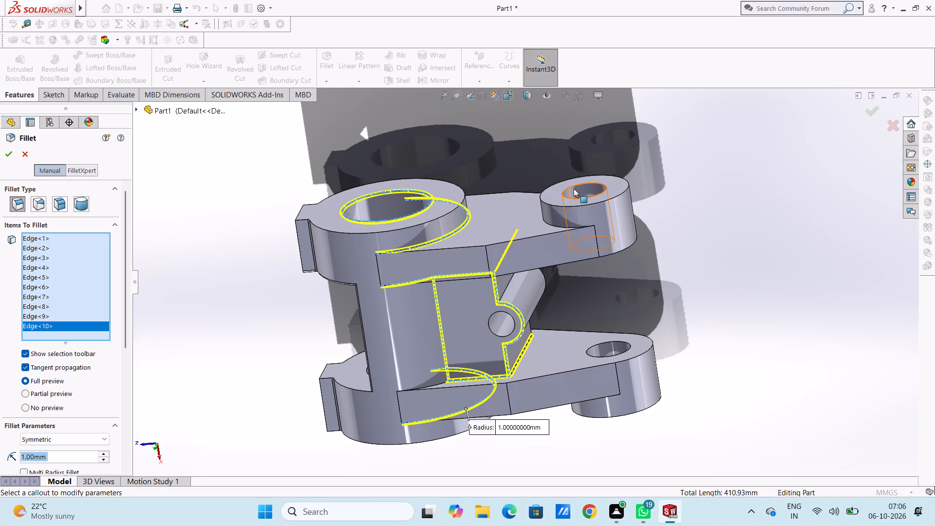
pyautogui.click(574, 187)
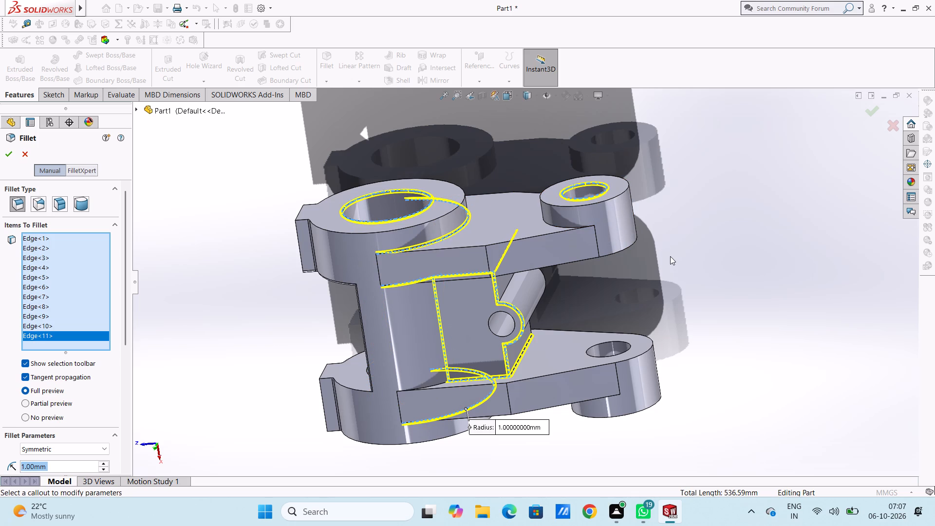
pyautogui.click(556, 225)
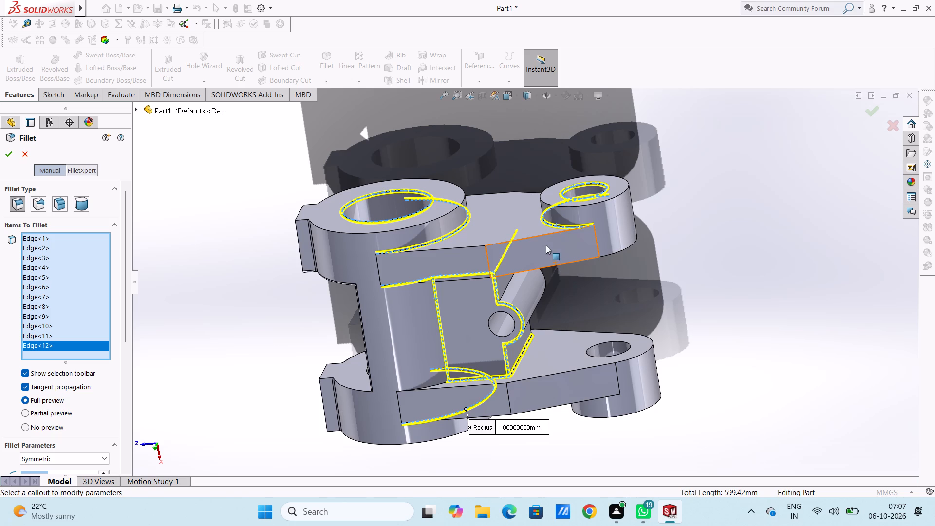
# Add the upper and lower outer-face edges of this web, plus two straight inner-face edges of the opposite web, to the 1 mm fillet.
pyautogui.click(536, 235)
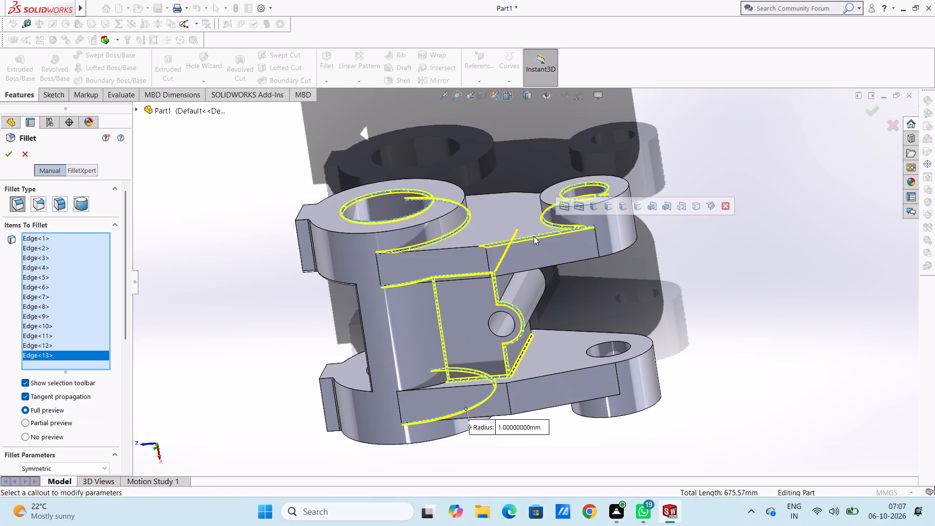
pyautogui.click(458, 248)
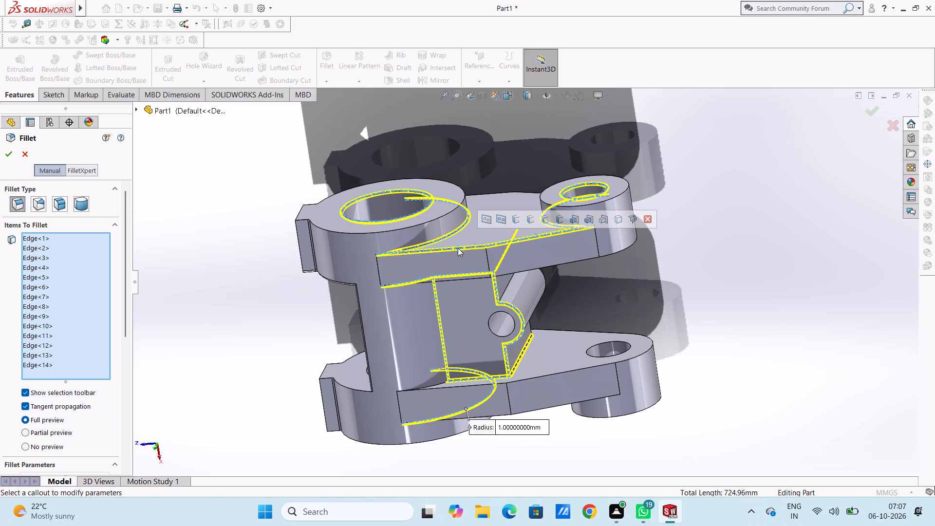
pyautogui.moveTo(497, 174); pyautogui.dragTo(486, 367, button='middle')
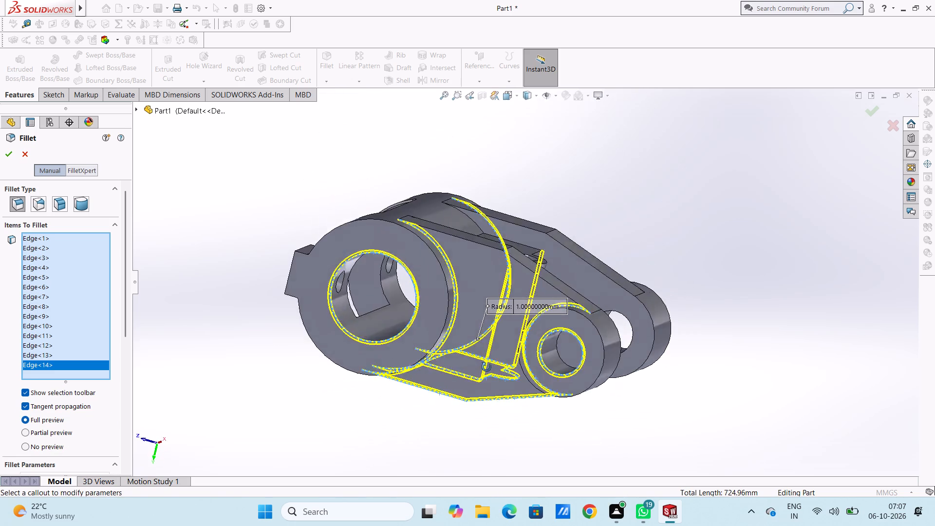
pyautogui.moveTo(486, 367); pyautogui.dragTo(486, 368, button='middle')
pyautogui.scroll(-4, 482, 243)
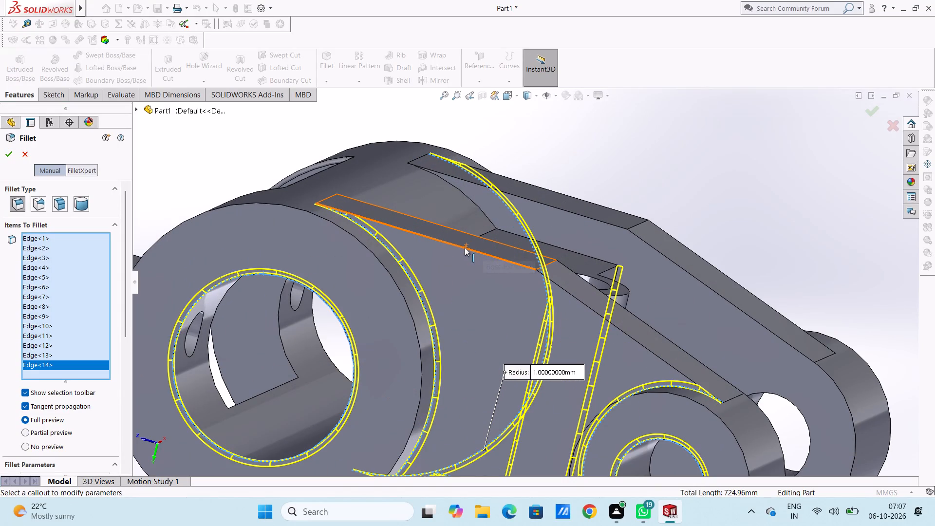
pyautogui.click(465, 247)
pyautogui.click(580, 300)
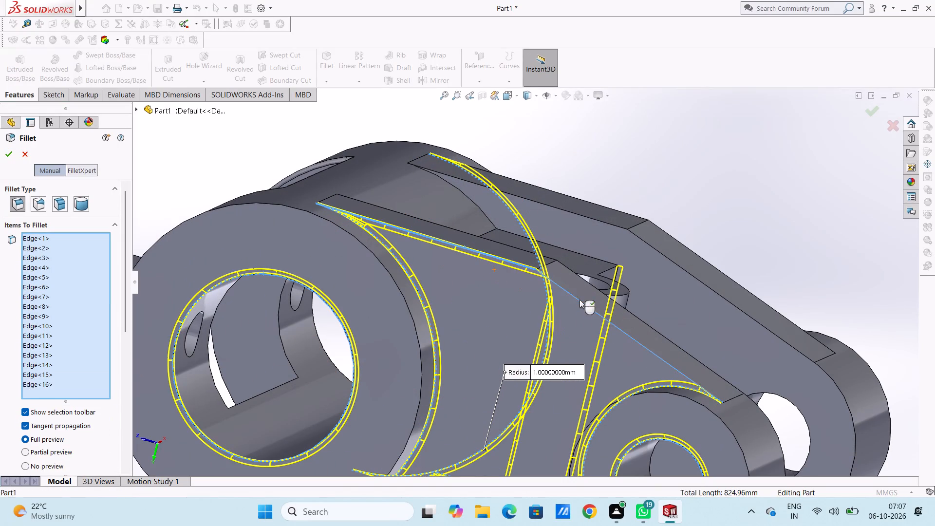
pyautogui.click(573, 212)
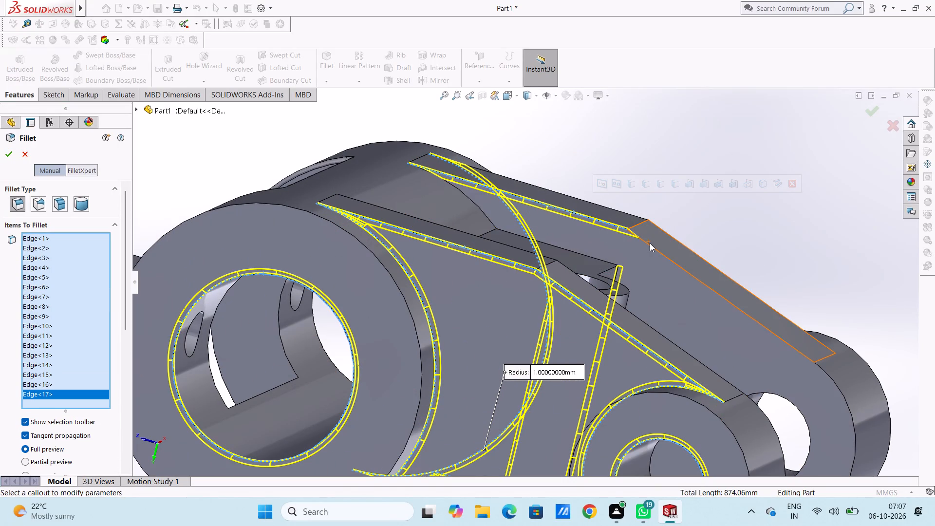
pyautogui.click(652, 248)
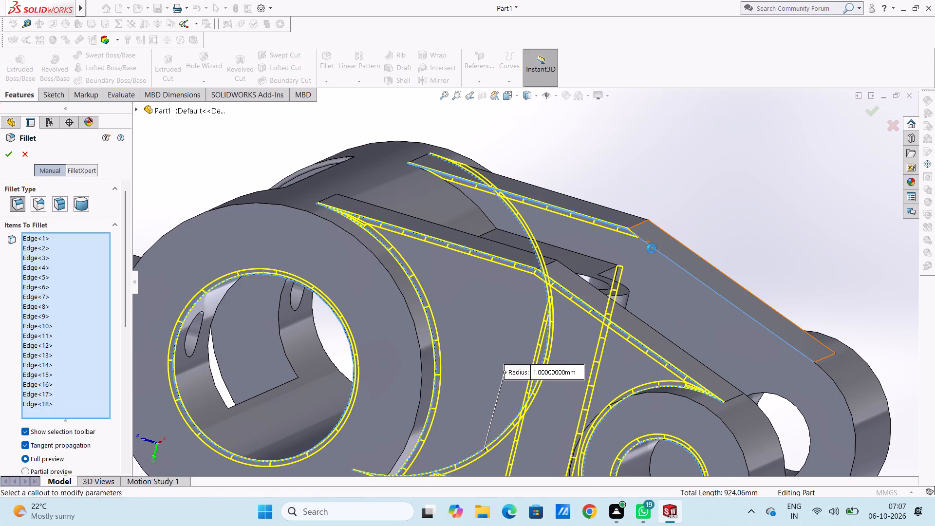
# Check the selected edges around the part and apply the 1 mm fillet.
pyautogui.scroll(5, 692, 232)
pyautogui.moveTo(657, 251); pyautogui.dragTo(631, 223, button='middle')
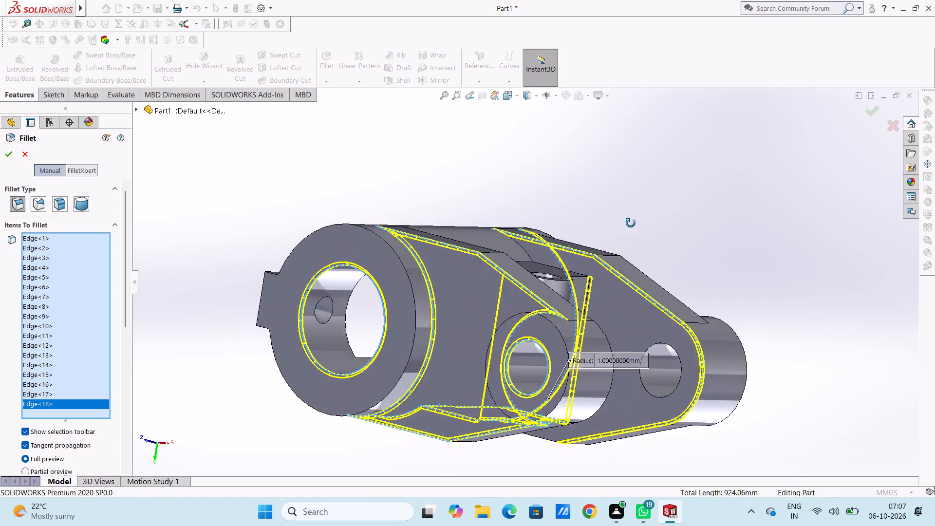
pyautogui.moveTo(631, 223); pyautogui.dragTo(581, 332, button='middle')
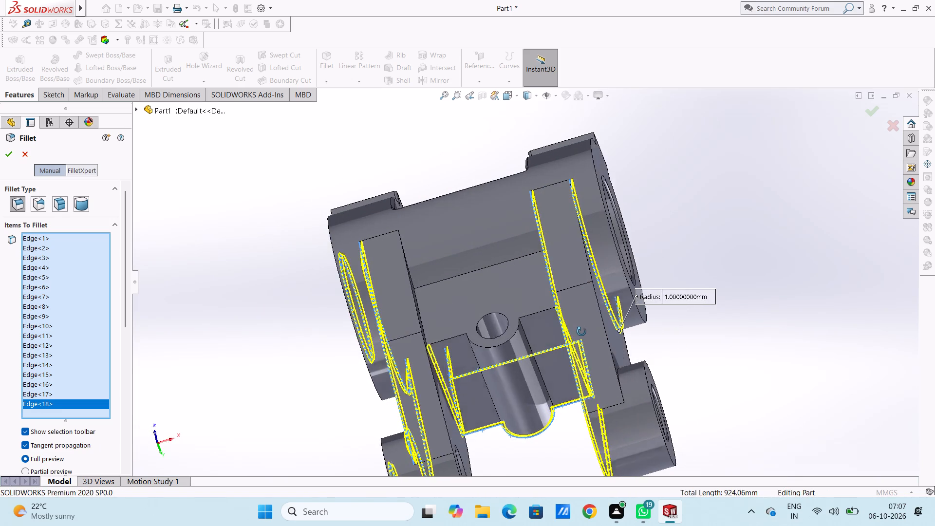
pyautogui.moveTo(581, 332); pyautogui.dragTo(572, 376, button='middle')
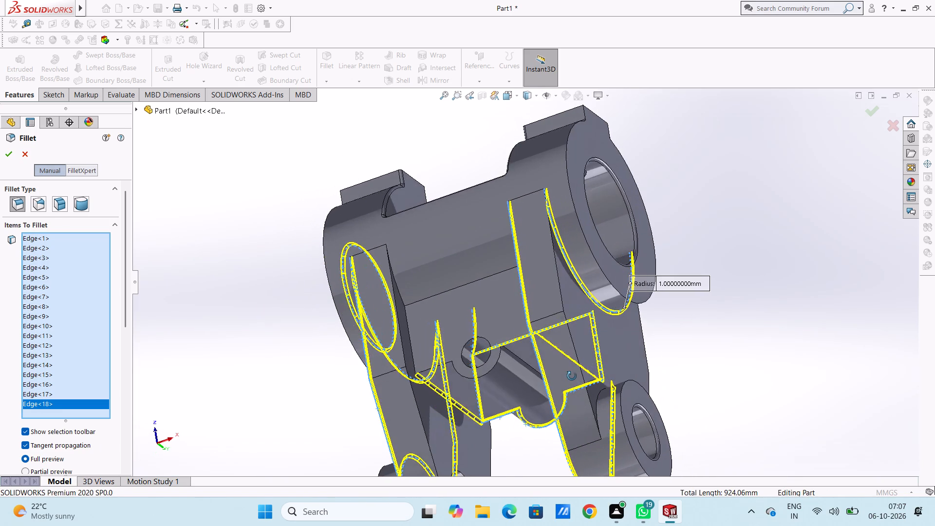
pyautogui.moveTo(572, 376); pyautogui.dragTo(735, 185, button='middle')
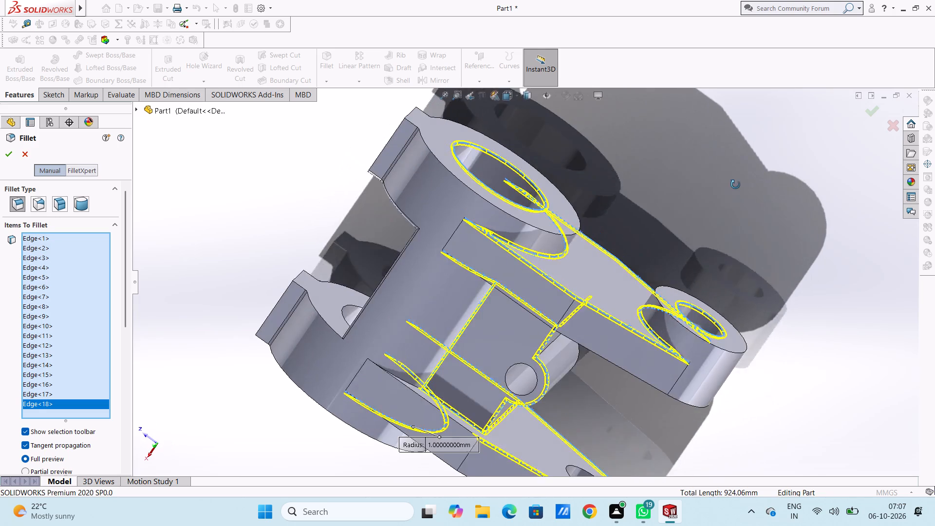
pyautogui.moveTo(735, 185); pyautogui.dragTo(735, 181, button='middle')
pyautogui.moveTo(709, 430); pyautogui.dragTo(706, 337, button='middle')
pyautogui.scroll(4, 694, 340)
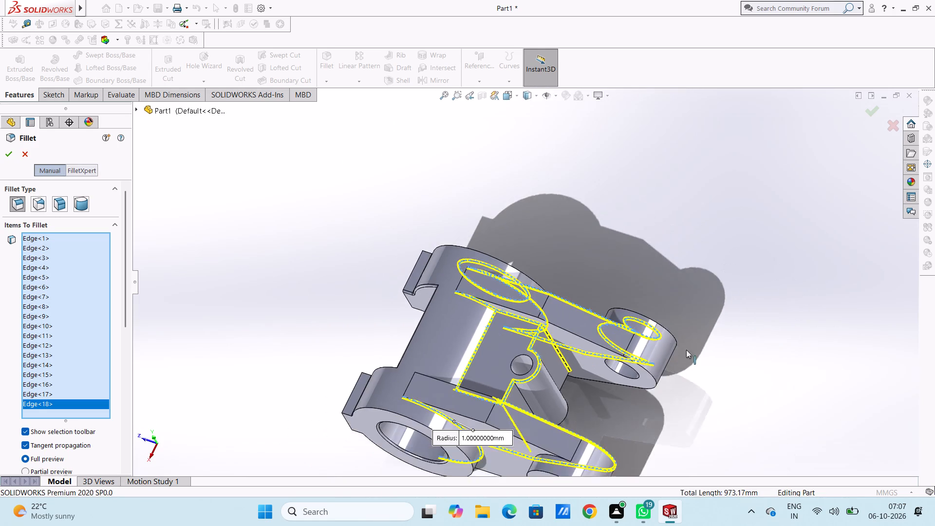
pyautogui.moveTo(679, 373); pyautogui.dragTo(711, 339, button='middle')
pyautogui.scroll(1, 679, 373)
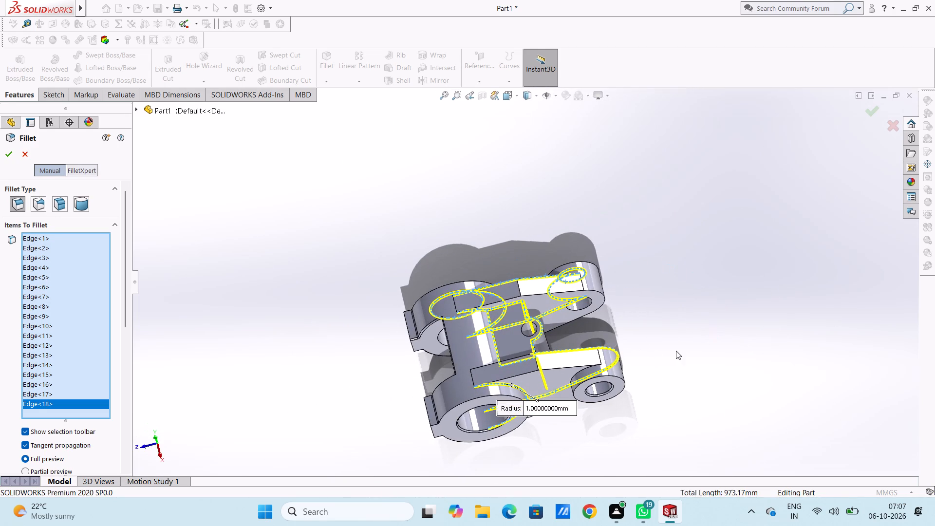
pyautogui.click(13, 156)
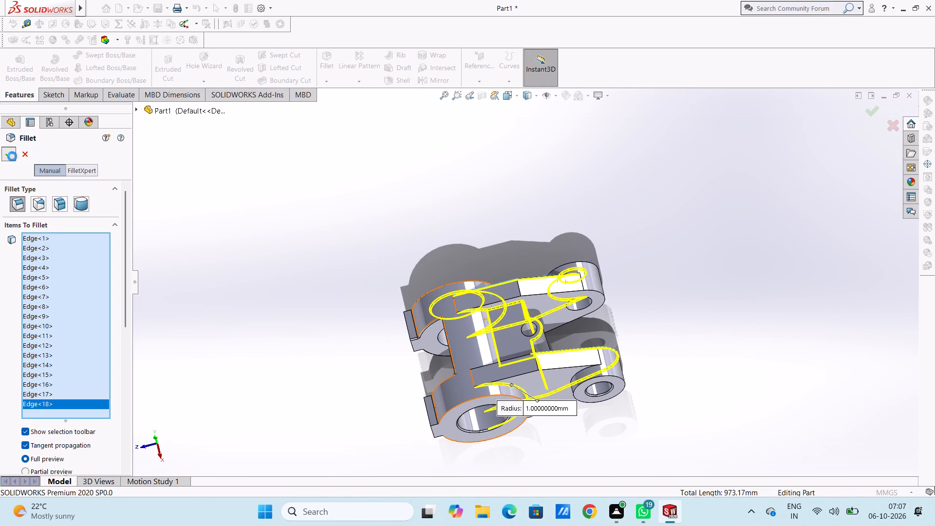
# Start a new symmetric 1 mm fillet on one web's straight and sloped upper inner-face edges, continuing around its small-ring end.
pyautogui.scroll(-5, 494, 309)
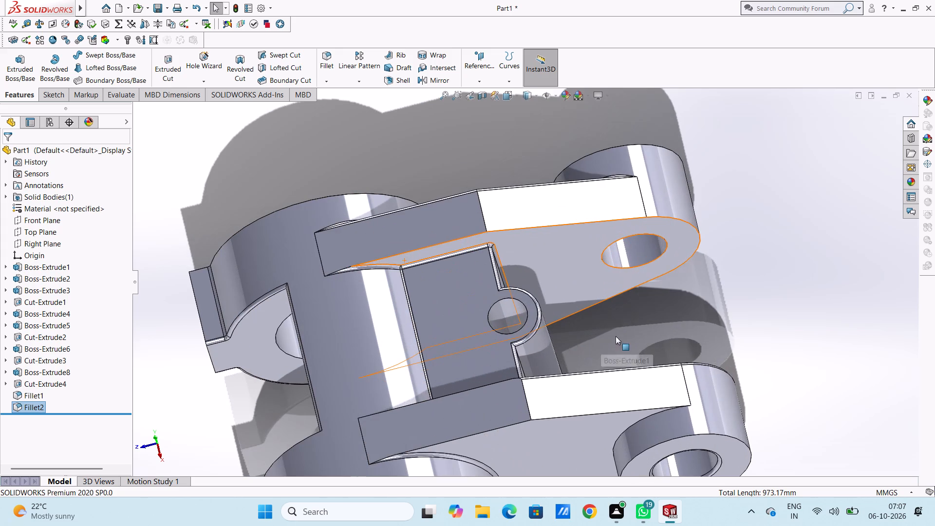
pyautogui.moveTo(616, 336); pyautogui.dragTo(642, 318, button='middle')
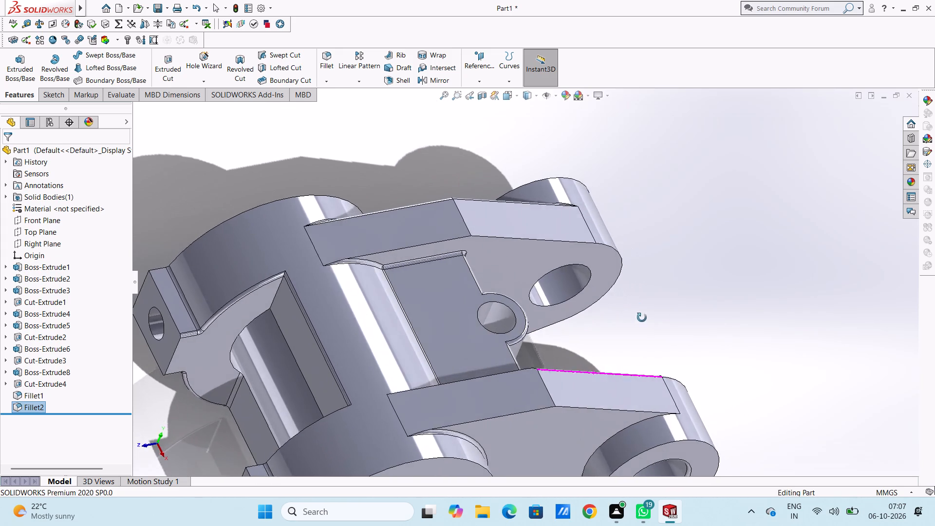
pyautogui.moveTo(642, 318); pyautogui.dragTo(675, 414, button='middle')
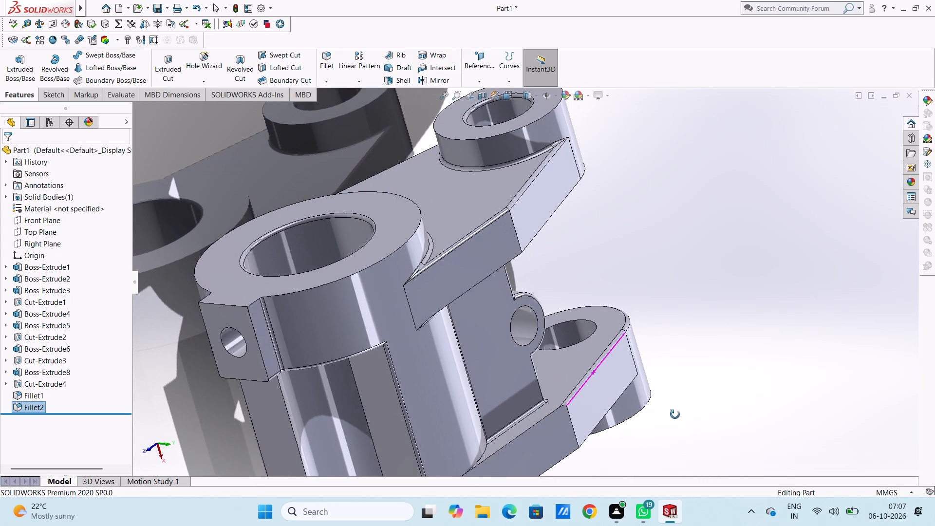
pyautogui.moveTo(675, 414); pyautogui.dragTo(655, 321, button='middle')
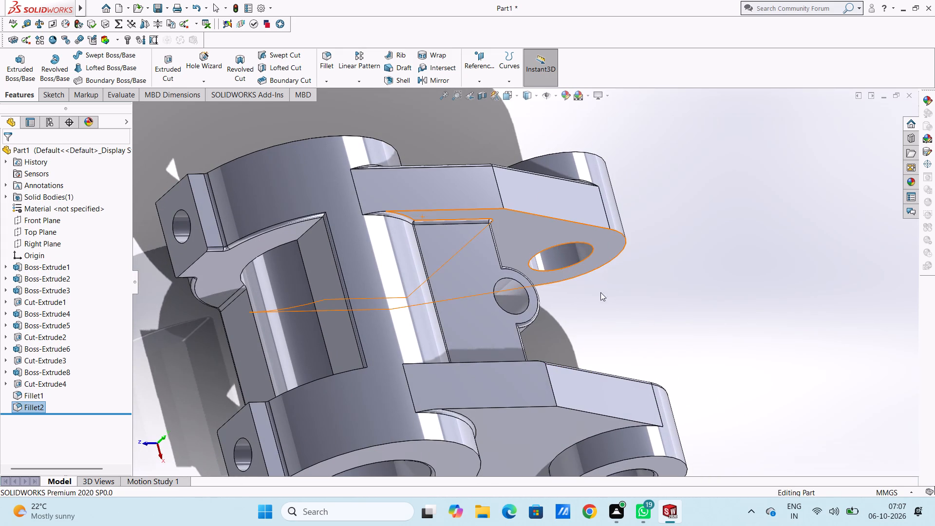
pyautogui.click(328, 66)
pyautogui.scroll(-3, 454, 211)
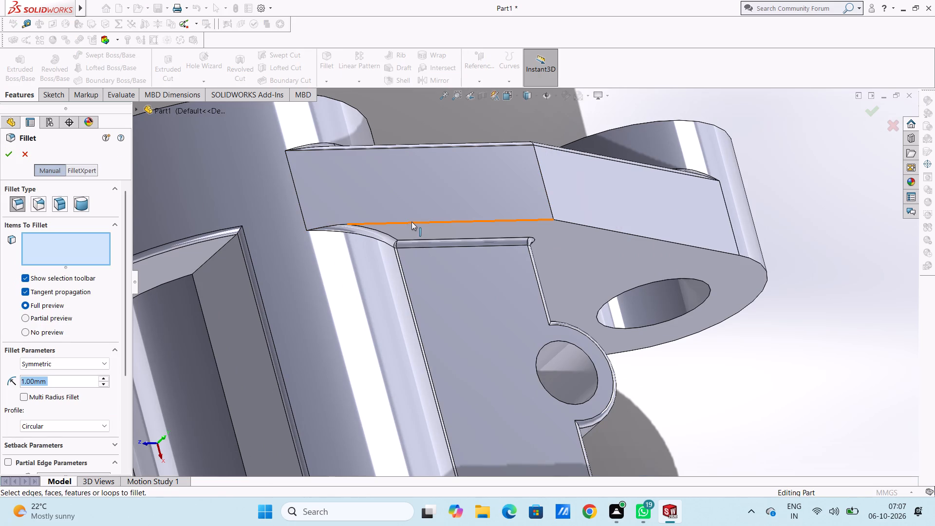
pyautogui.click(411, 222)
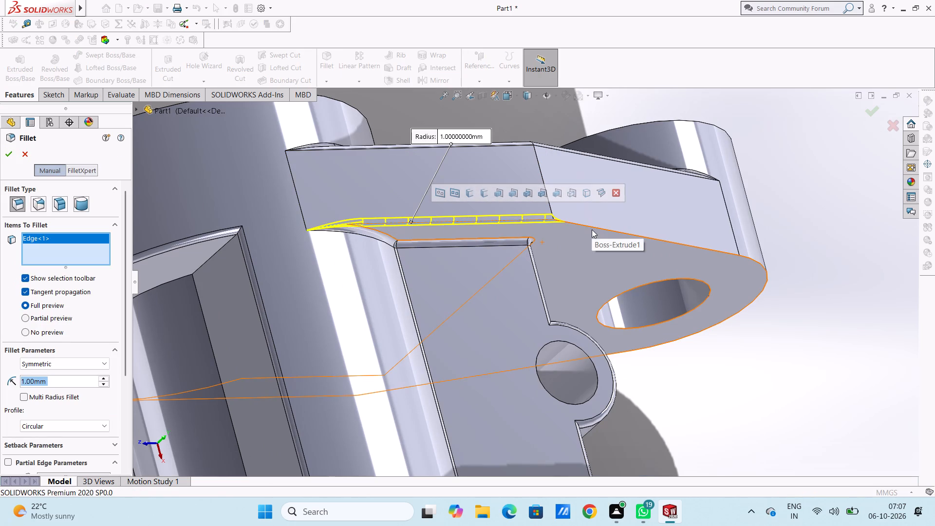
pyautogui.click(593, 226)
# Add the opposite web's straight inner-face edge and its straight and sloped outer-face edges to the 1 mm fillet.
pyautogui.scroll(9, 739, 271)
pyautogui.moveTo(662, 276); pyautogui.dragTo(653, 424, button='middle')
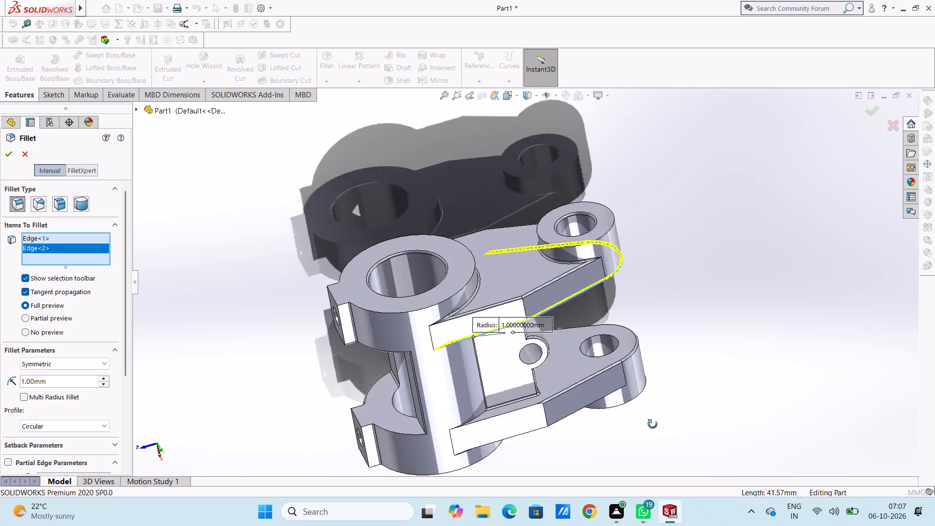
pyautogui.moveTo(653, 424); pyautogui.dragTo(654, 428, button='middle')
pyautogui.scroll(-5, 515, 415)
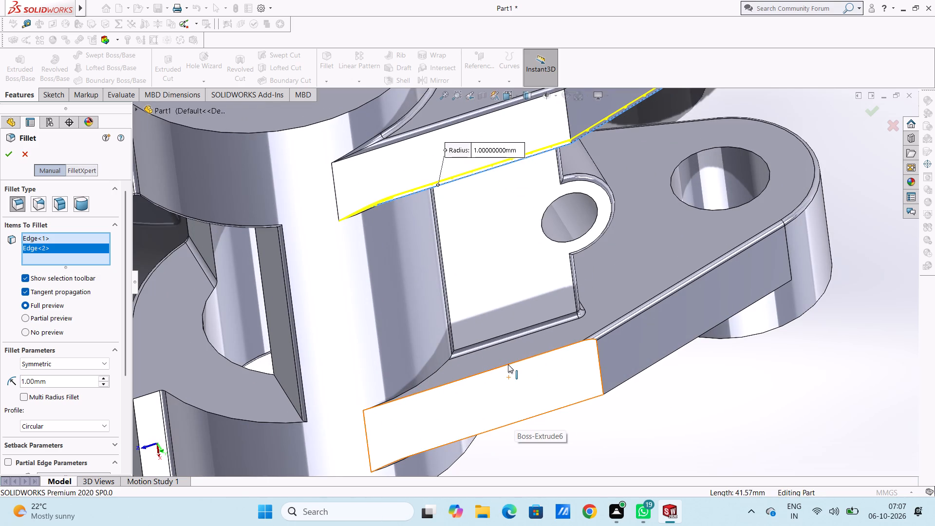
pyautogui.click(508, 364)
pyautogui.scroll(4, 674, 412)
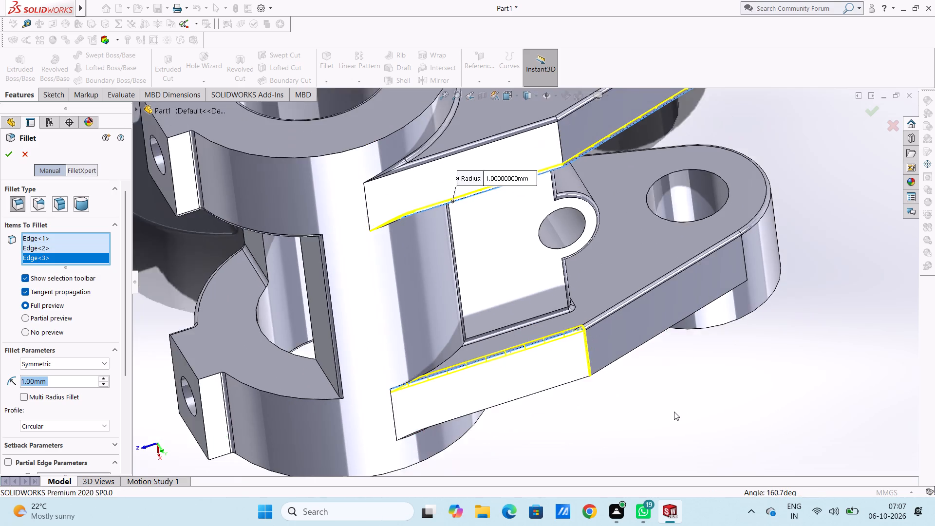
pyautogui.moveTo(629, 407); pyautogui.dragTo(565, 247, button='middle')
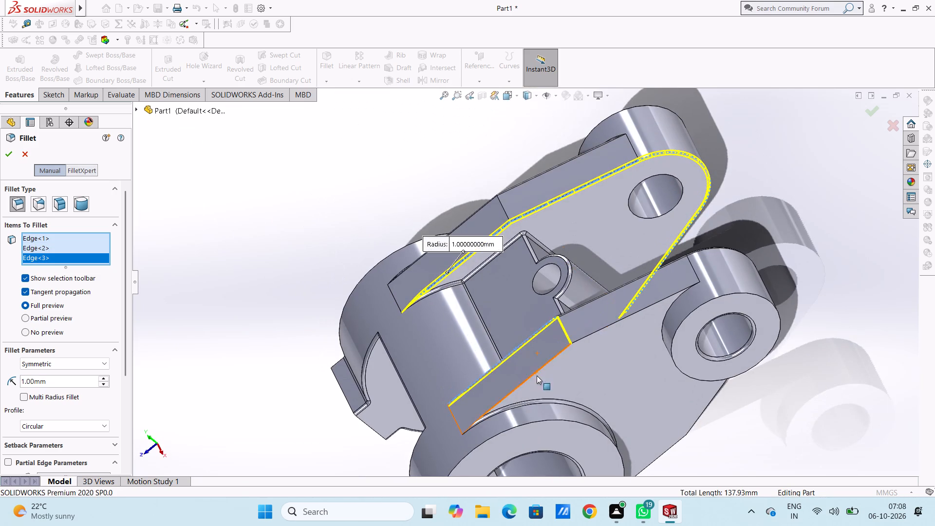
pyautogui.scroll(-4, 568, 411)
pyautogui.click(507, 280)
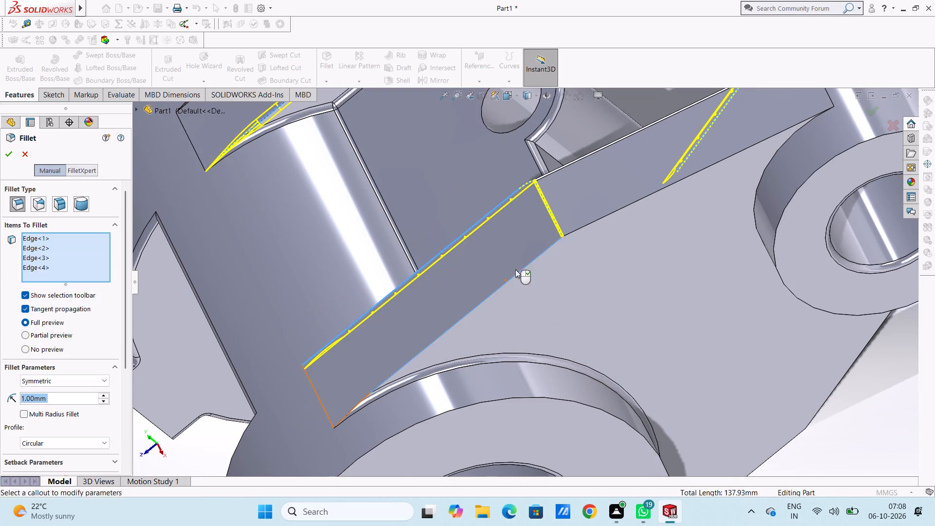
pyautogui.click(584, 225)
pyautogui.scroll(5, 623, 255)
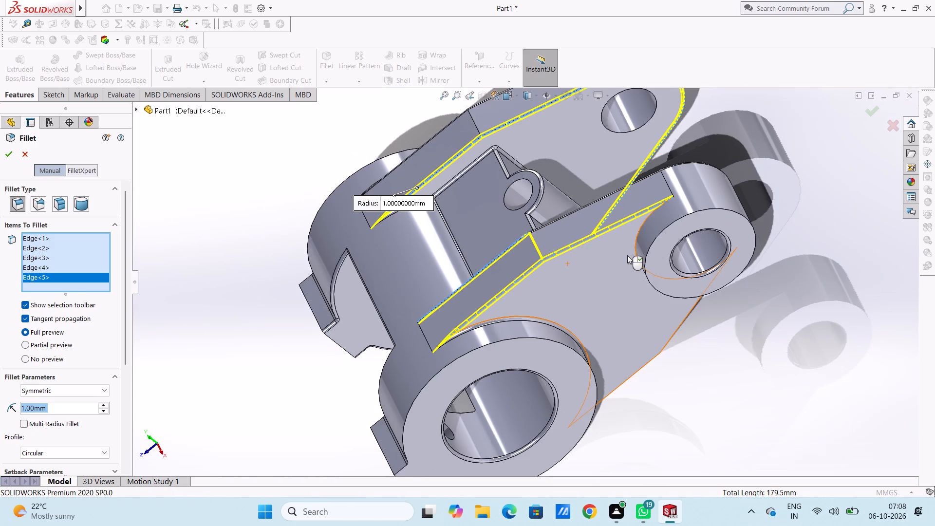
# Add the first web's remaining straight inner-face edge, on the underside beside the boss block, to the 1 mm fillet.
pyautogui.scroll(3, 749, 182)
pyautogui.moveTo(686, 236); pyautogui.dragTo(712, 155, button='middle')
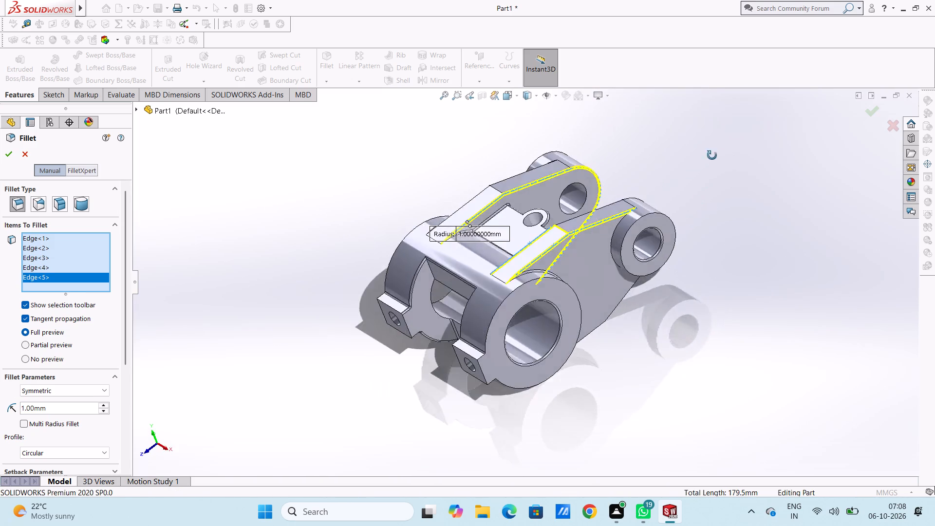
pyautogui.moveTo(712, 155); pyautogui.dragTo(740, 119, button='middle')
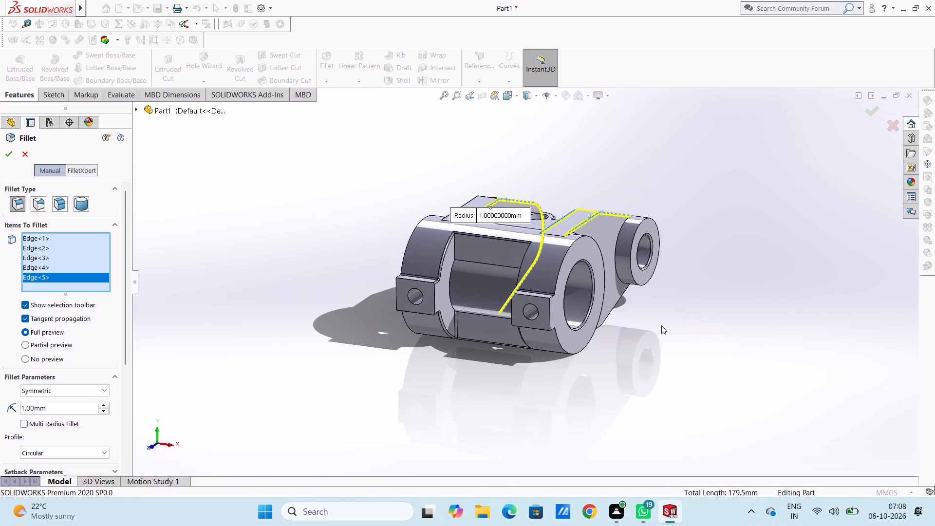
pyautogui.moveTo(663, 325); pyautogui.dragTo(789, 215, button='middle')
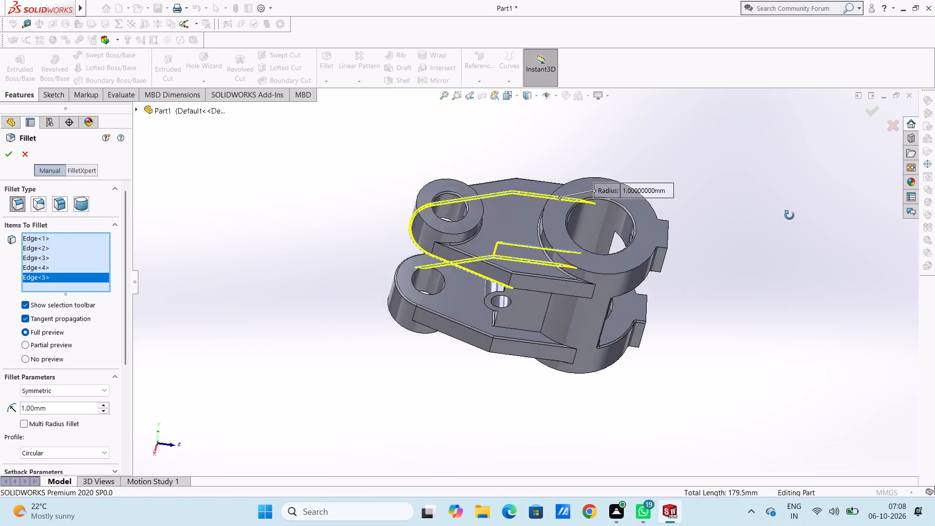
pyautogui.moveTo(789, 215); pyautogui.dragTo(733, 169, button='middle')
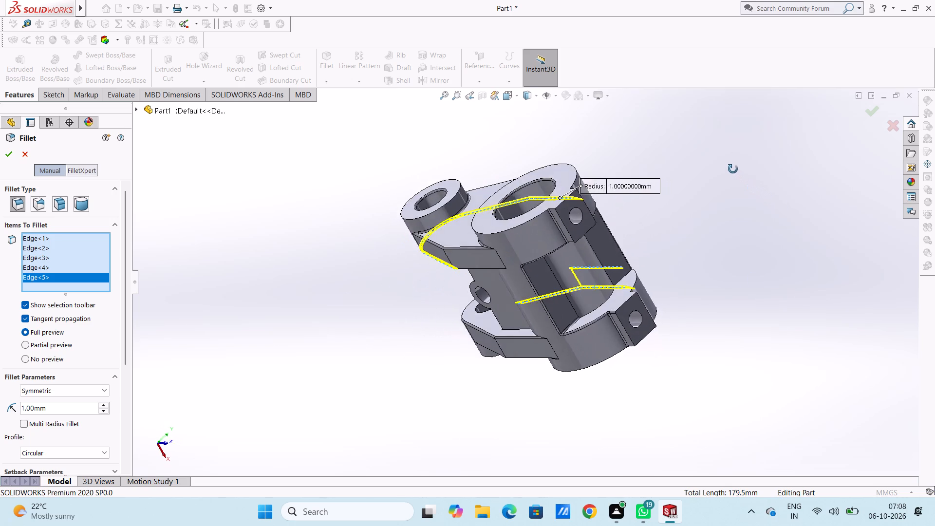
pyautogui.moveTo(733, 169); pyautogui.dragTo(771, 139, button='middle')
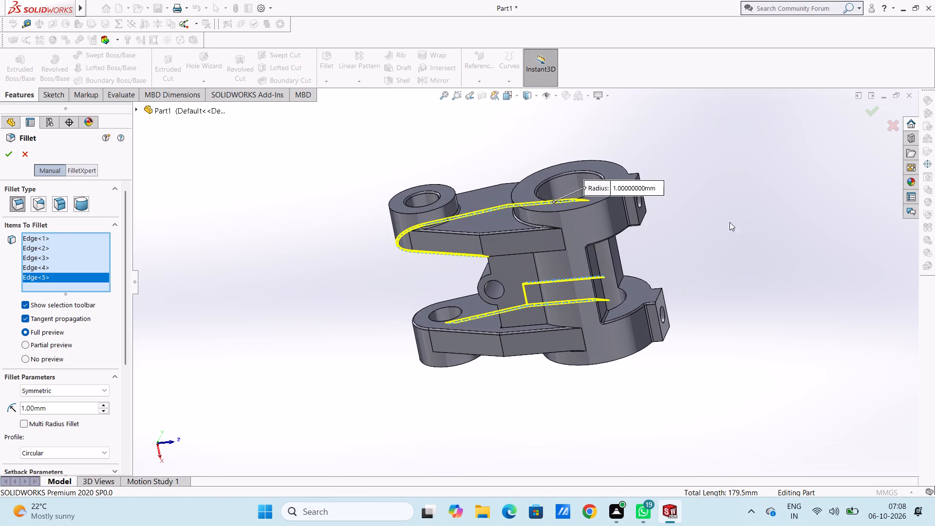
pyautogui.moveTo(549, 296); pyautogui.dragTo(547, 263, button='middle')
pyautogui.scroll(-6, 515, 243)
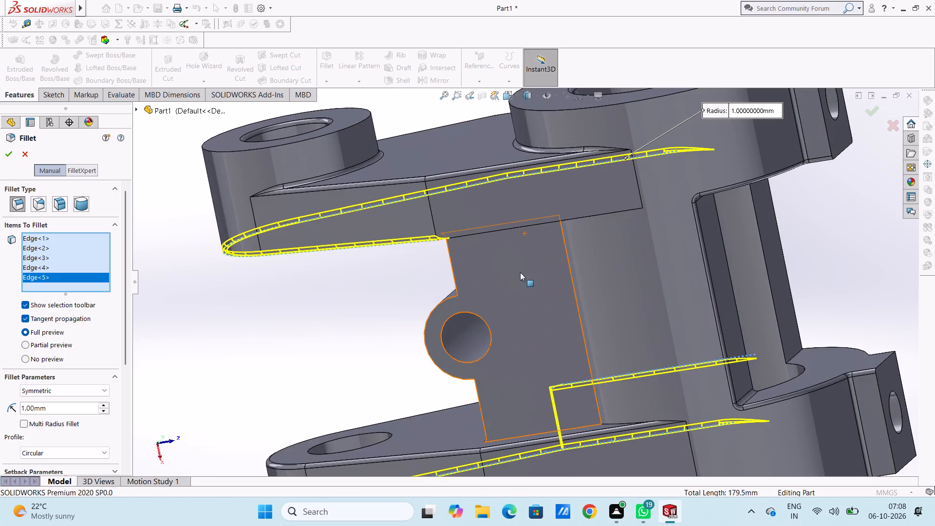
pyautogui.moveTo(529, 281); pyautogui.dragTo(549, 271, button='middle')
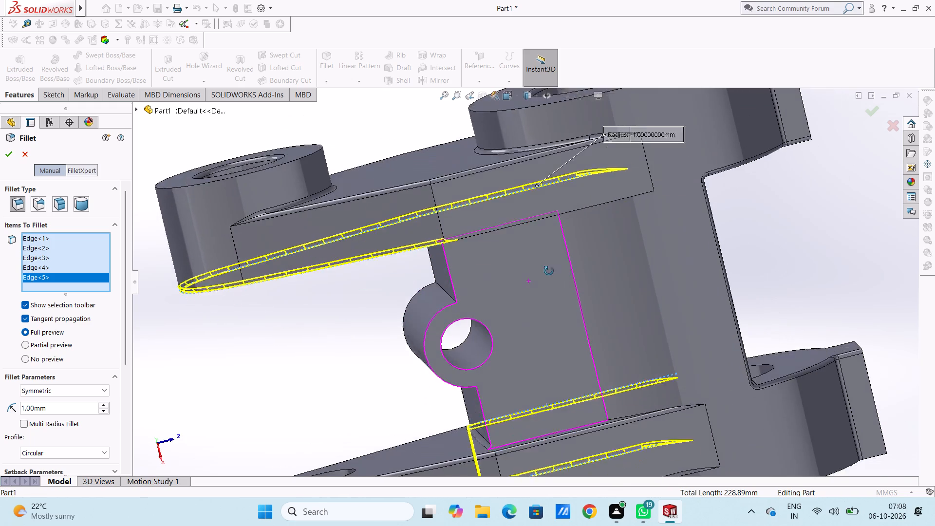
pyautogui.moveTo(549, 271); pyautogui.dragTo(496, 222, button='middle')
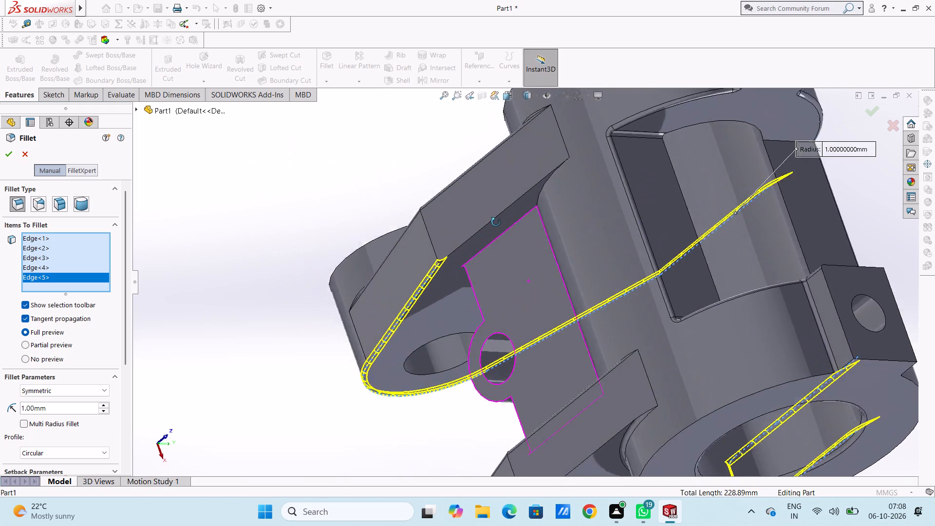
pyautogui.moveTo(496, 222); pyautogui.dragTo(502, 217, button='middle')
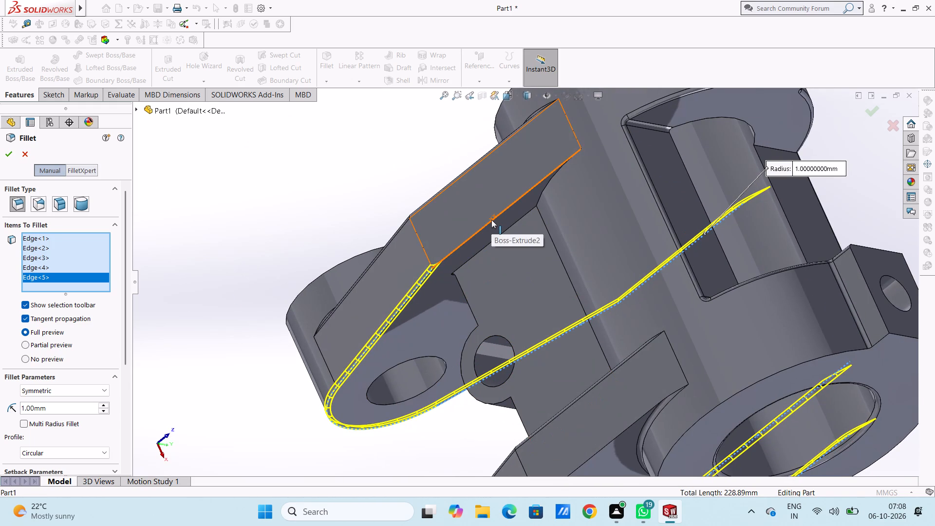
pyautogui.click(491, 220)
# Add the full lower outline of the bored boss block to the 1 mm fillet, including its web, front, rounded boss and cylinder edges.
pyautogui.click(490, 242)
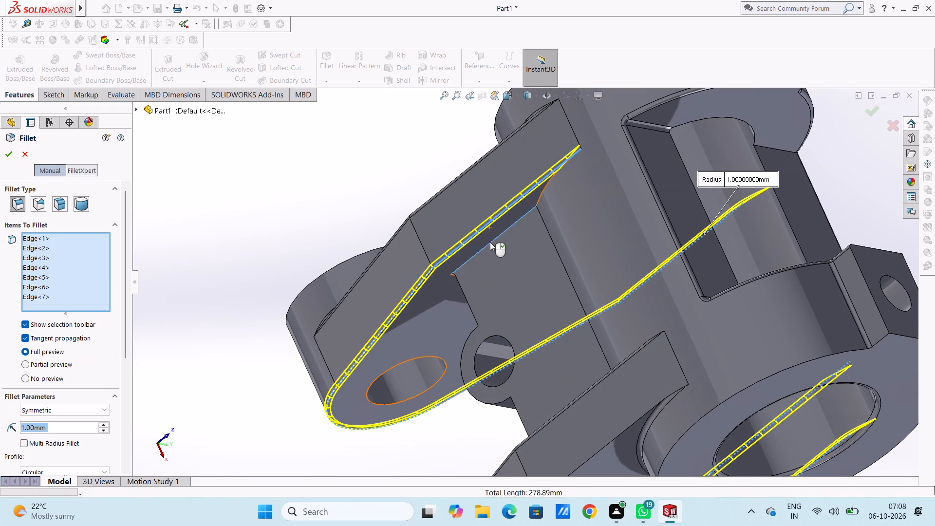
pyautogui.moveTo(512, 259); pyautogui.dragTo(565, 194, button='middle')
pyautogui.click(456, 283)
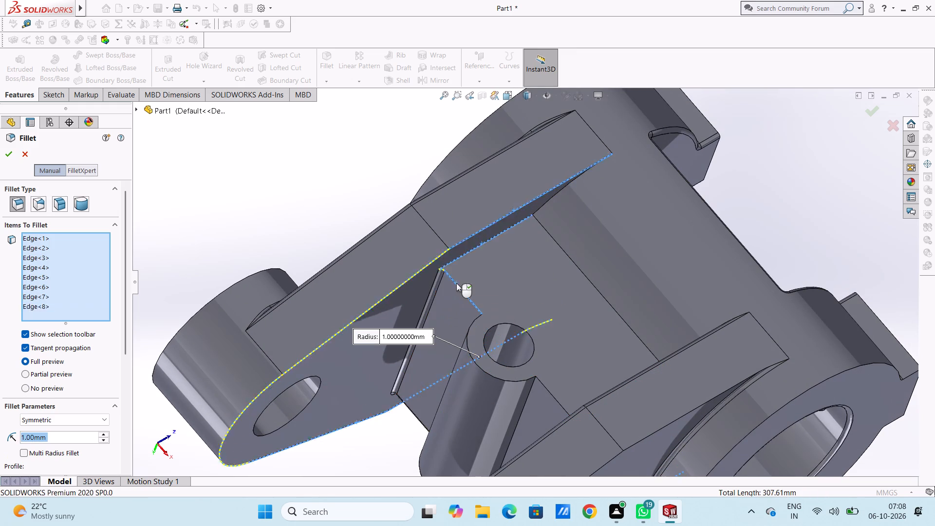
pyautogui.click(468, 342)
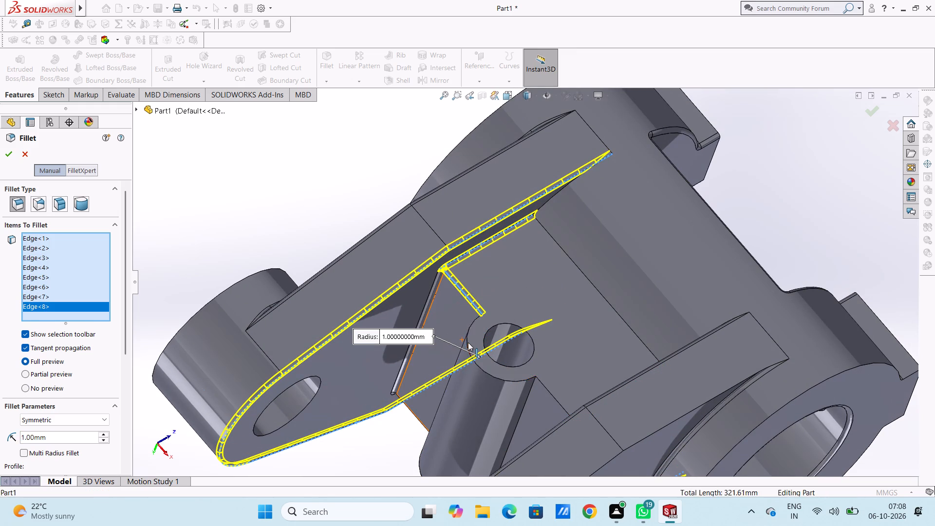
pyautogui.click(543, 386)
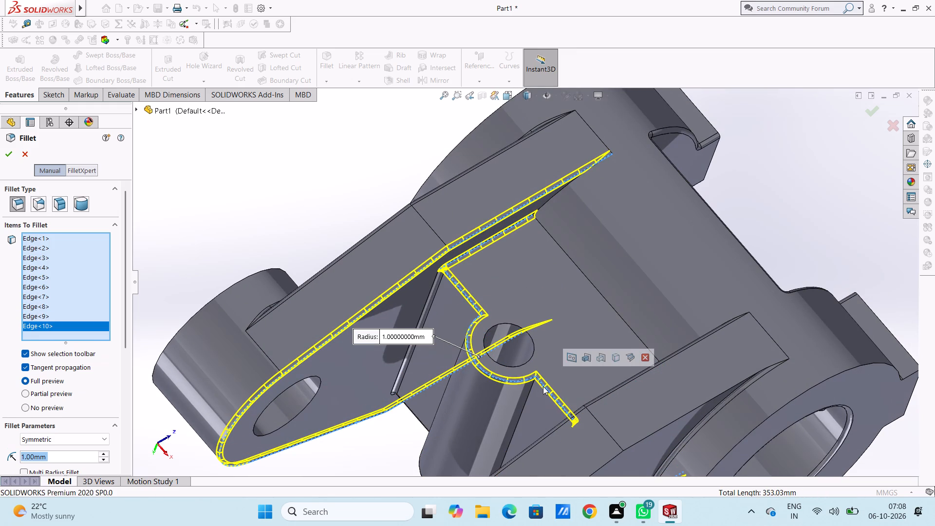
pyautogui.scroll(4, 543, 386)
pyautogui.moveTo(556, 316); pyautogui.dragTo(590, 408, button='middle')
pyautogui.click(576, 352)
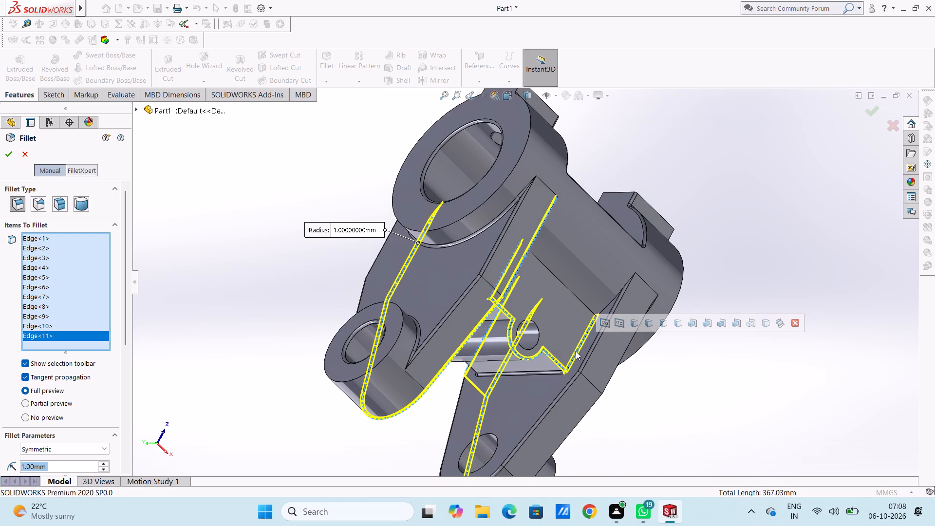
pyautogui.click(550, 272)
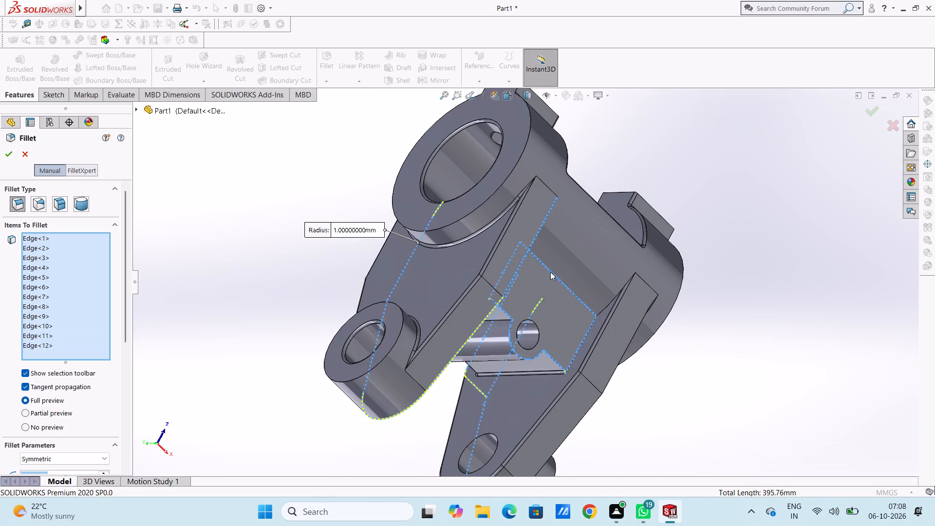
pyautogui.scroll(2, 544, 303)
pyautogui.moveTo(539, 303); pyautogui.dragTo(670, 215, button='middle')
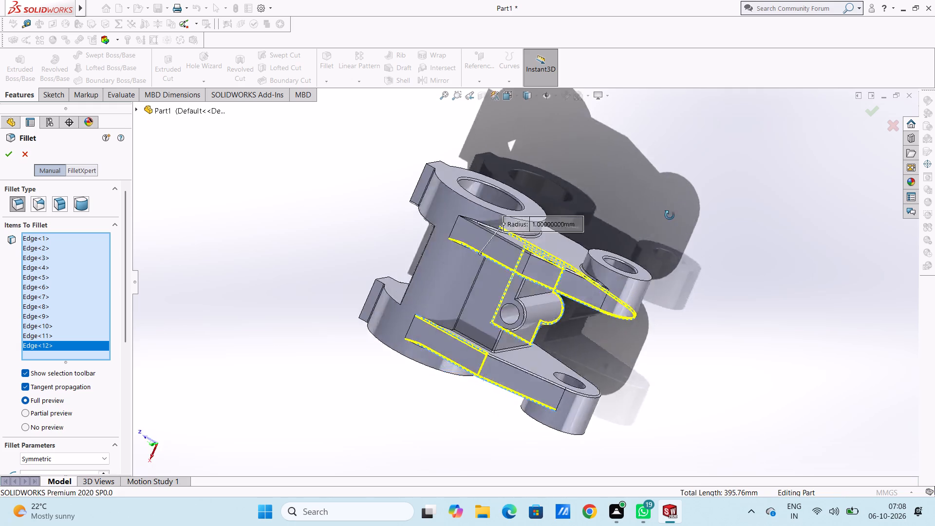
# Try adding the straight edge where the boss block meets the large cylinder, and apply the symmetric 1 mm fillet.
pyautogui.moveTo(670, 215); pyautogui.dragTo(644, 183, button='middle')
pyautogui.scroll(-5, 474, 295)
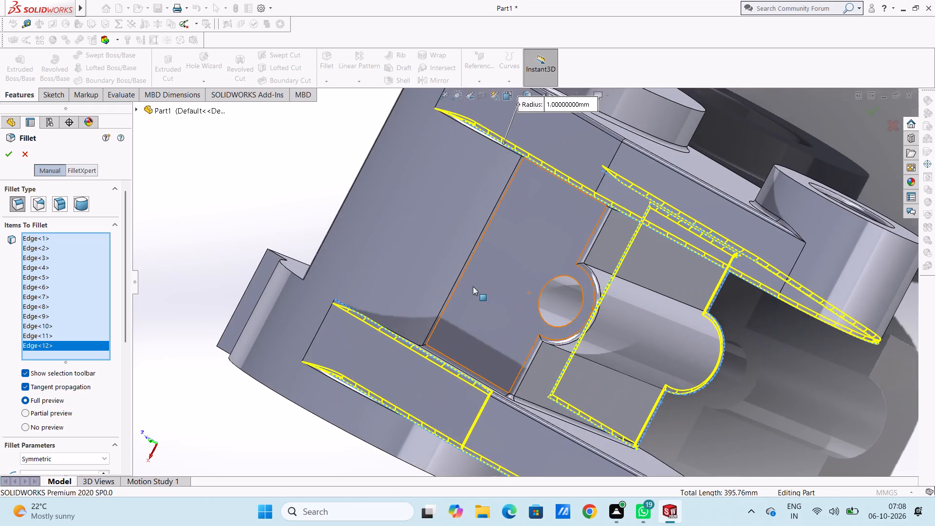
pyautogui.scroll(-5, 474, 268)
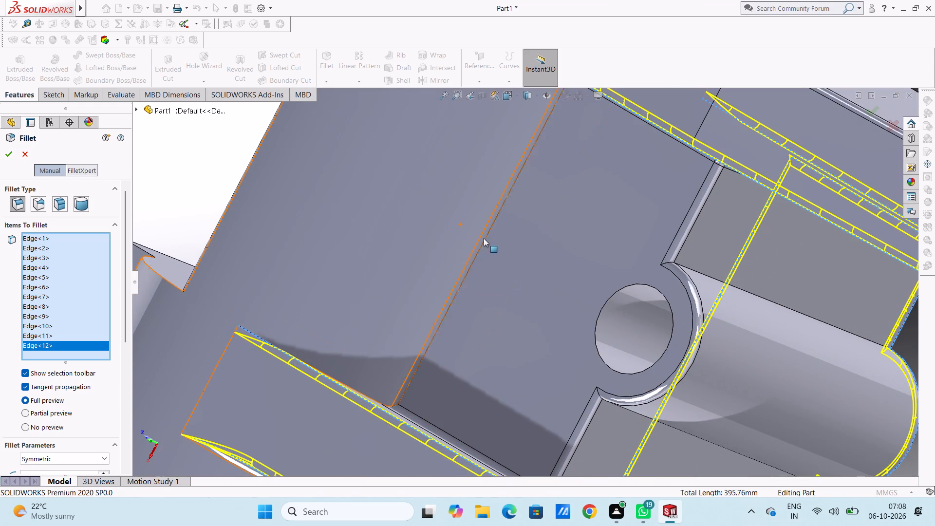
pyautogui.click(486, 240)
pyautogui.scroll(3, 502, 262)
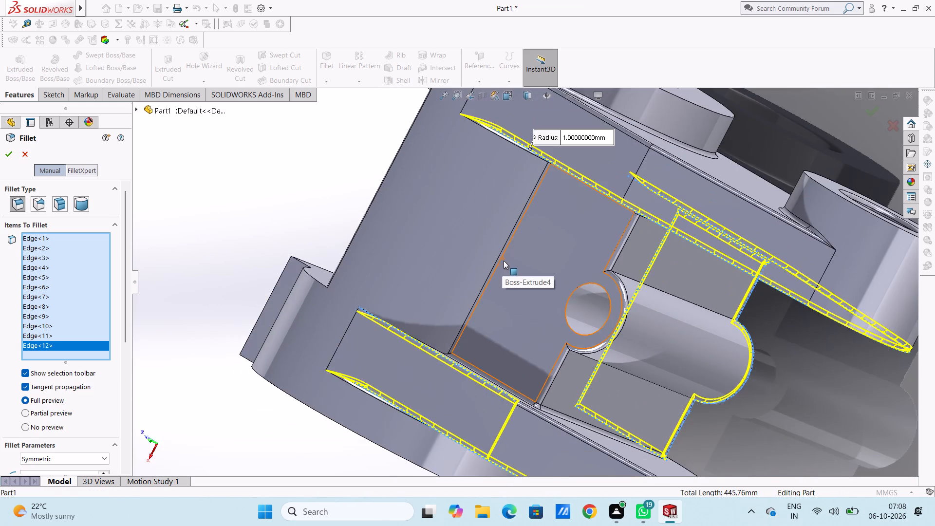
pyautogui.scroll(-7, 505, 262)
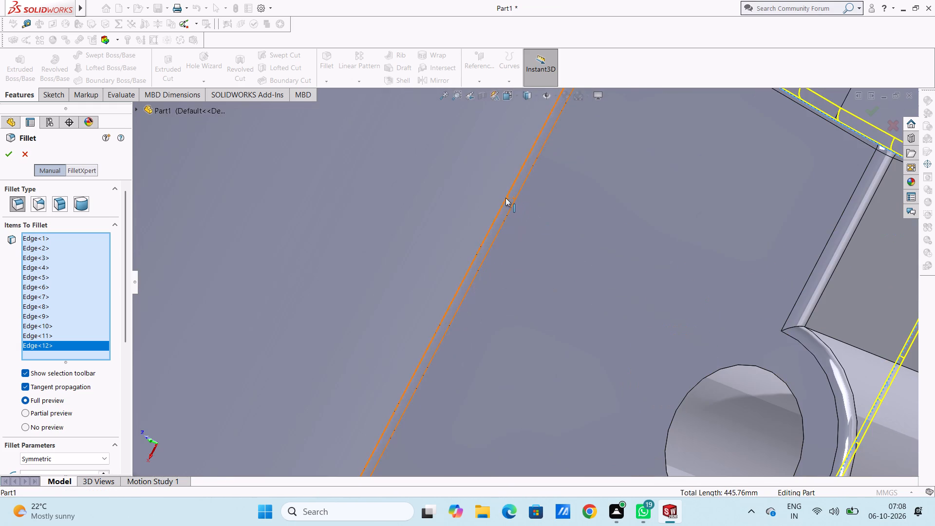
pyautogui.click(505, 197)
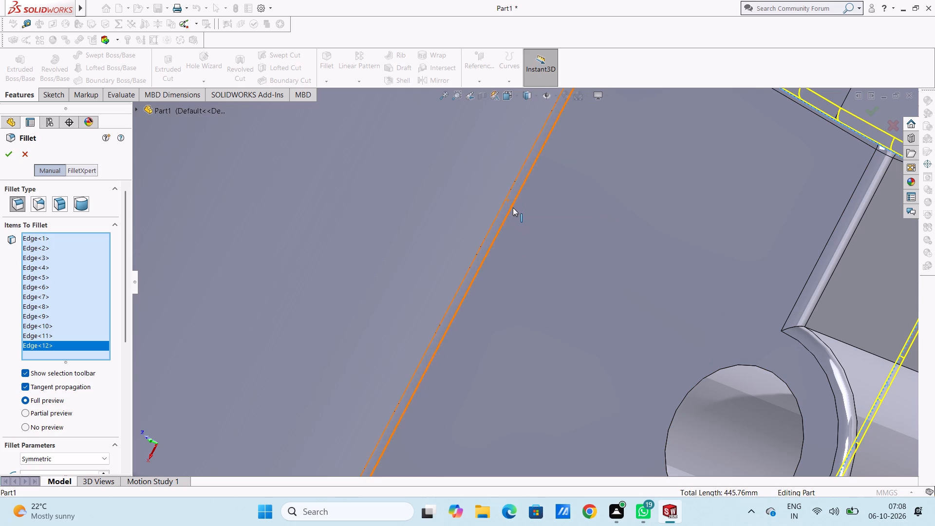
pyautogui.click(513, 207)
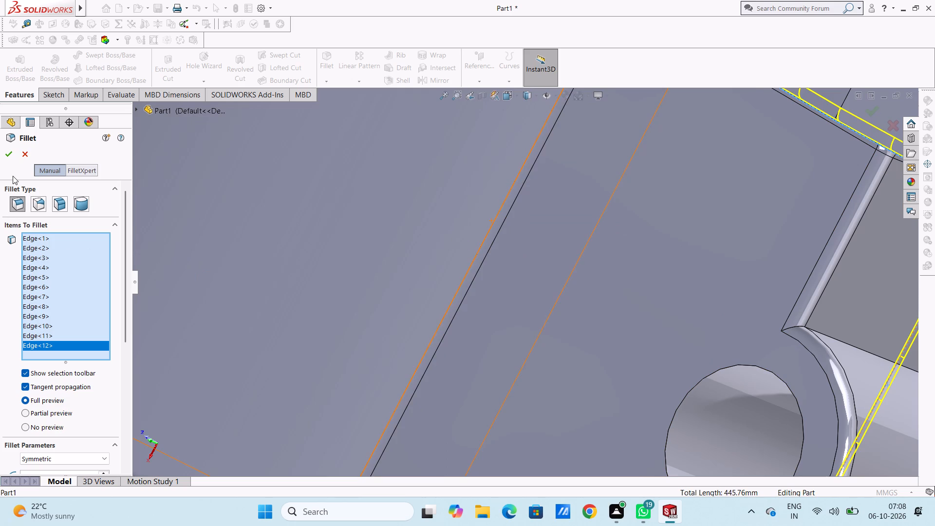
pyautogui.click(8, 158)
pyautogui.scroll(7, 248, 222)
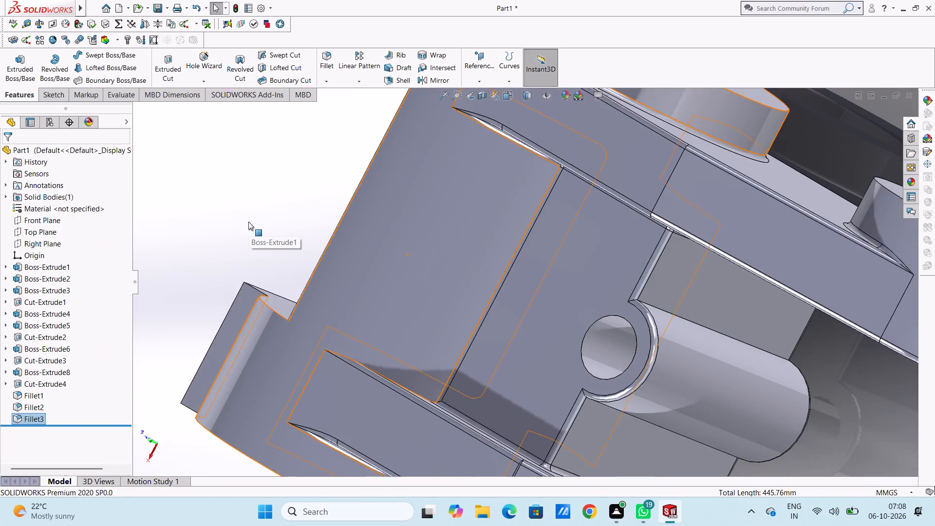
pyautogui.scroll(3, 248, 222)
pyautogui.click(350, 228)
# Examine the link part from all sides for edges that still need rounding, including the rings, webs, boss block and tabs.
pyautogui.moveTo(337, 241); pyautogui.dragTo(345, 182, button='middle')
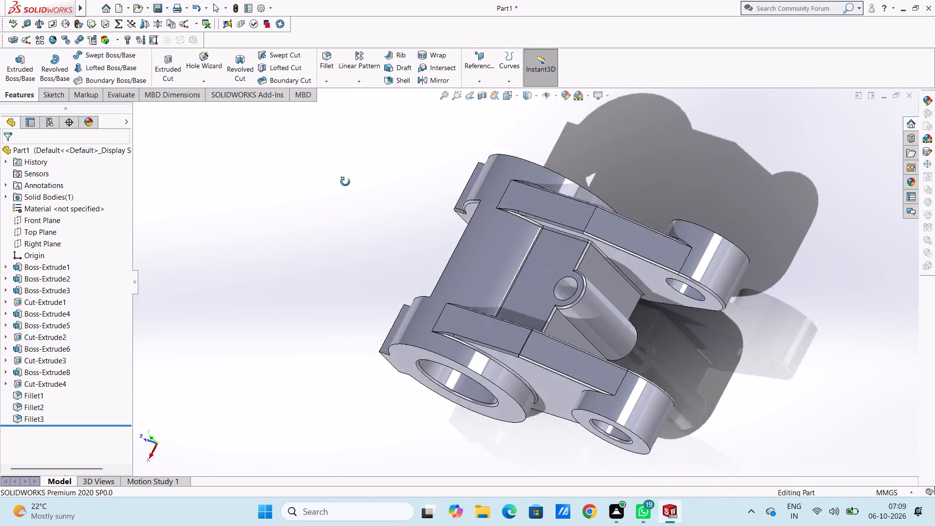
pyautogui.moveTo(345, 182); pyautogui.dragTo(388, 150, button='middle')
pyautogui.moveTo(329, 326); pyautogui.dragTo(353, 288, button='middle')
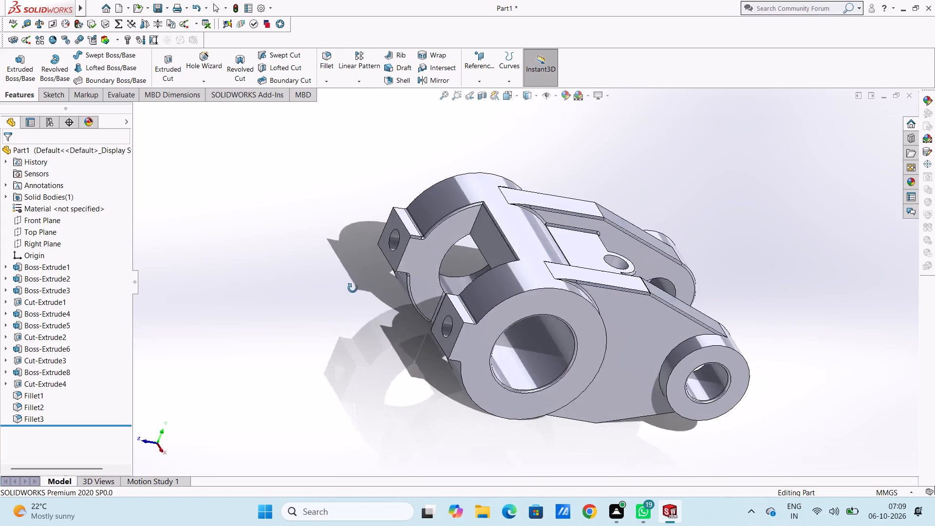
pyautogui.moveTo(353, 288); pyautogui.dragTo(306, 266, button='middle')
pyautogui.middleClick(306, 266)
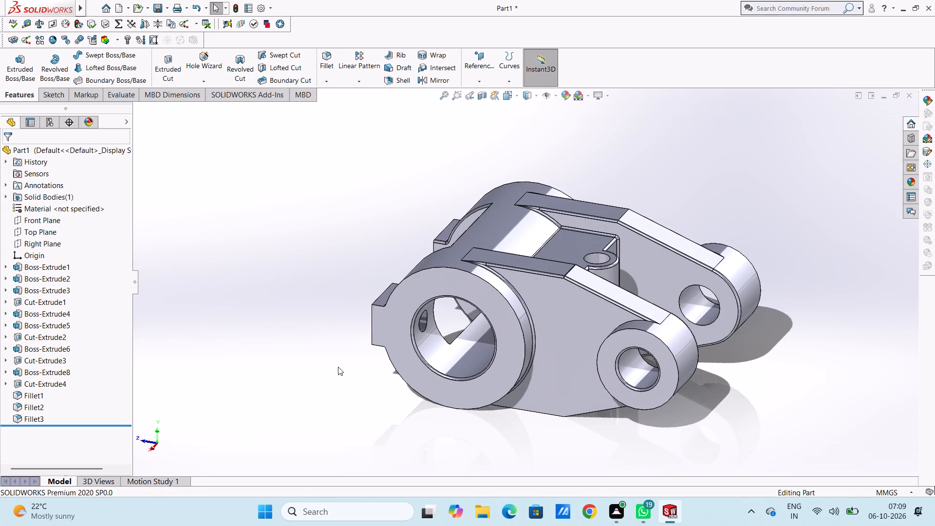
pyautogui.moveTo(337, 367); pyautogui.dragTo(229, 257, button='middle')
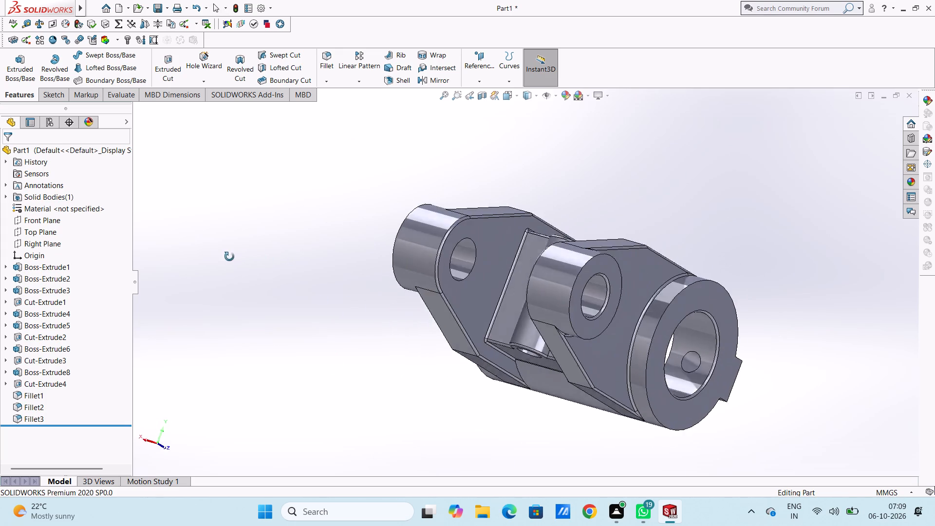
pyautogui.moveTo(229, 257); pyautogui.dragTo(264, 199, button='middle')
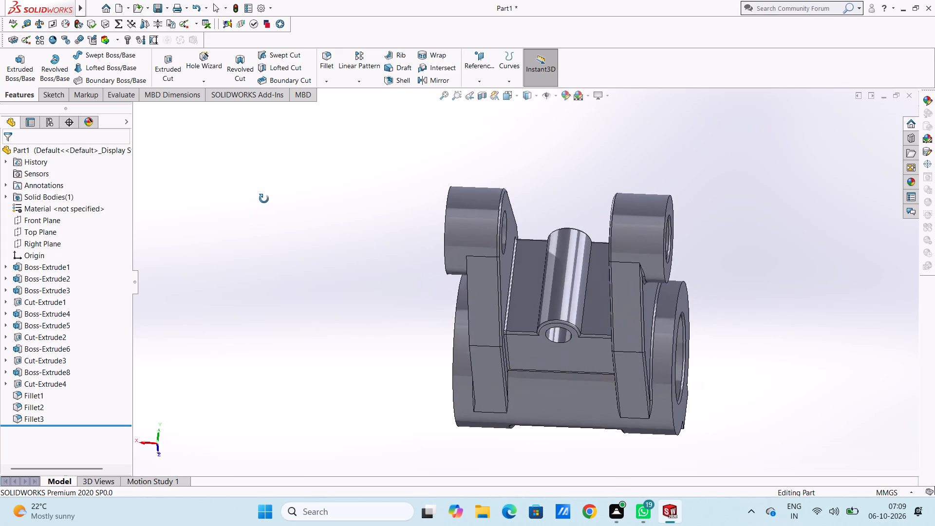
pyautogui.moveTo(264, 199); pyautogui.dragTo(292, 260, button='middle')
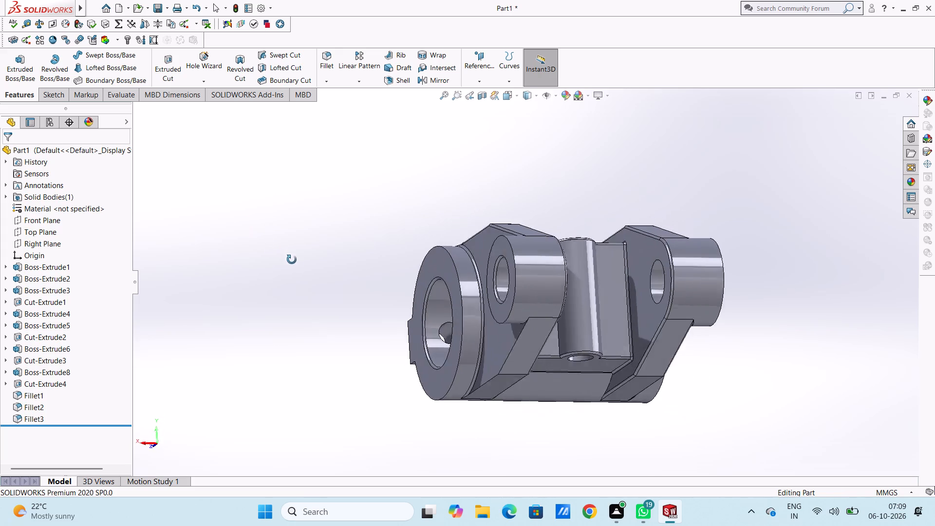
pyautogui.moveTo(292, 260); pyautogui.dragTo(206, 280, button='middle')
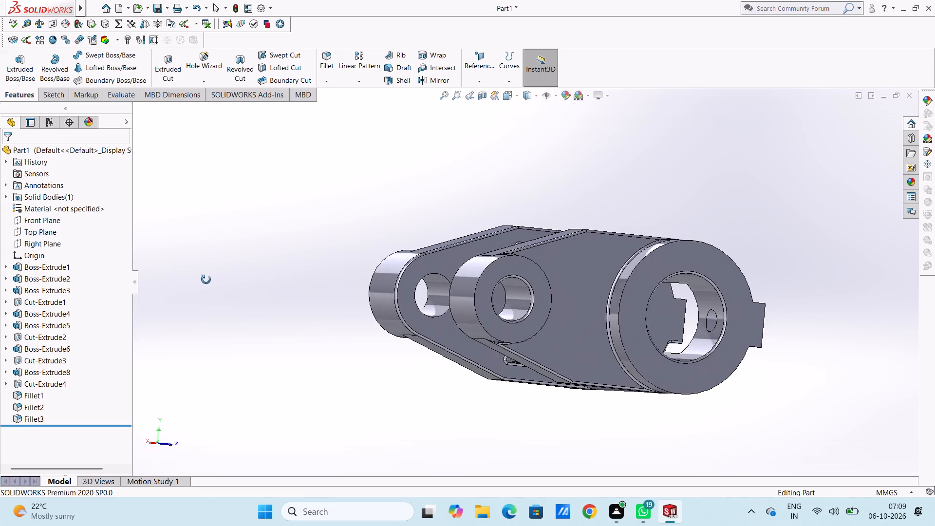
pyautogui.moveTo(206, 280); pyautogui.dragTo(307, 352, button='middle')
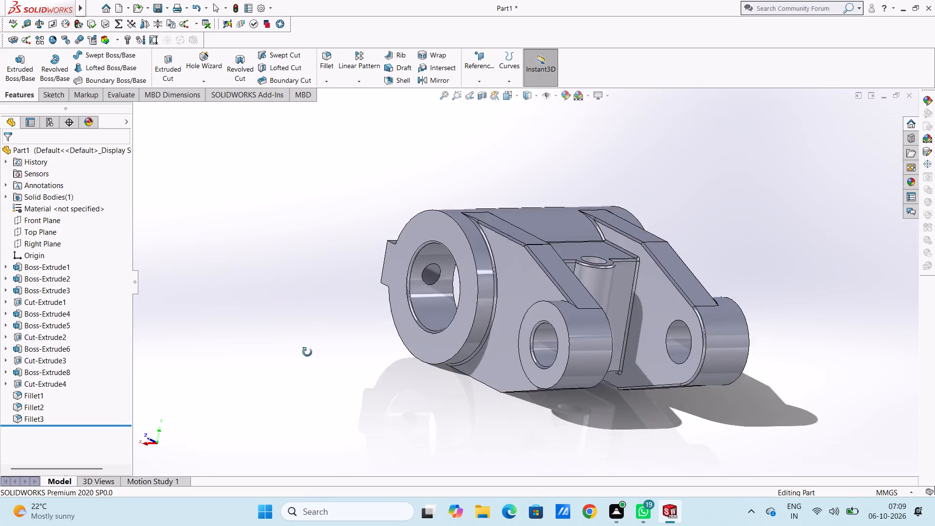
pyautogui.moveTo(307, 352); pyautogui.dragTo(410, 363, button='middle')
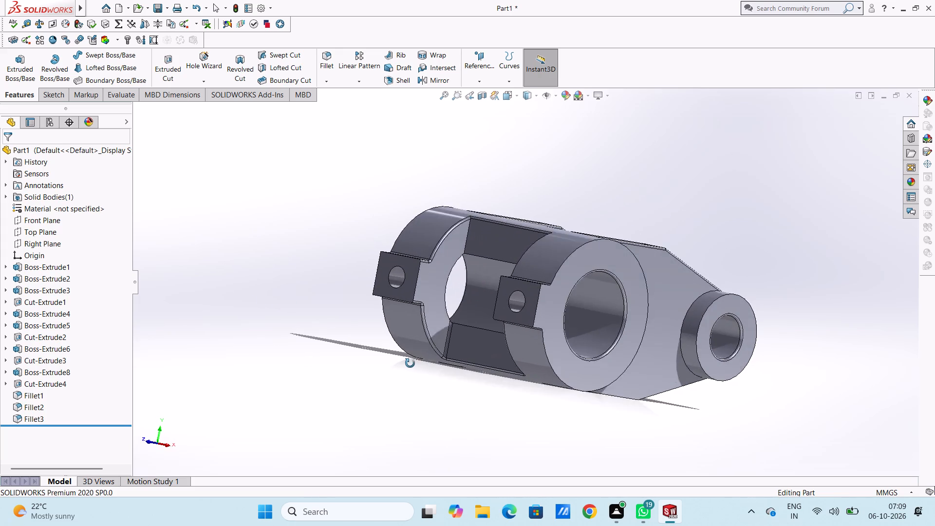
pyautogui.moveTo(410, 363); pyautogui.dragTo(420, 369, button='middle')
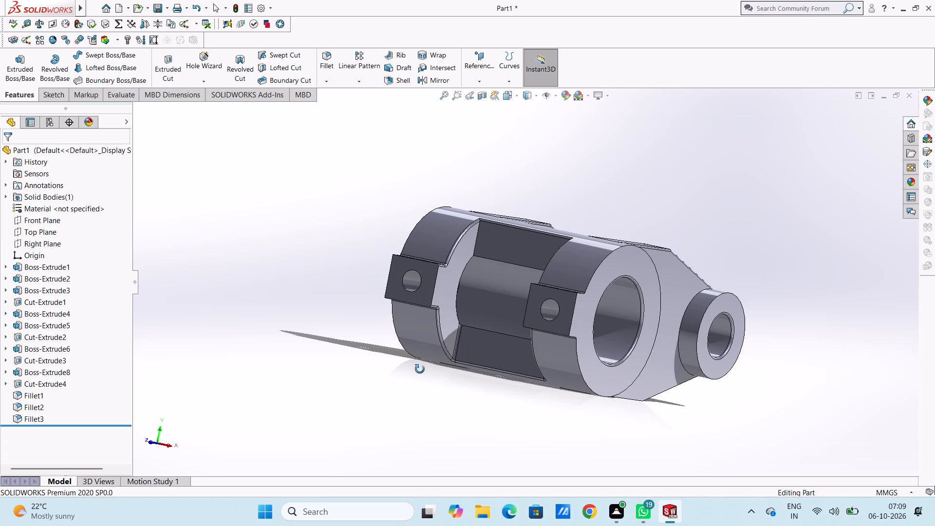
pyautogui.moveTo(420, 369); pyautogui.dragTo(378, 389, button='middle')
# Fillet the outer circular edges of both tab holes with a symmetric 1 mm radius.
pyautogui.scroll(-5, 434, 294)
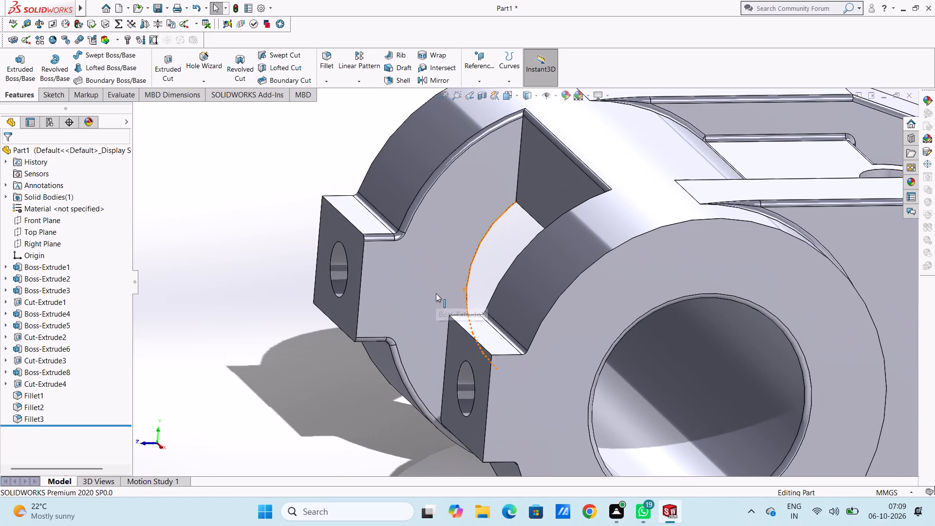
pyautogui.click(326, 52)
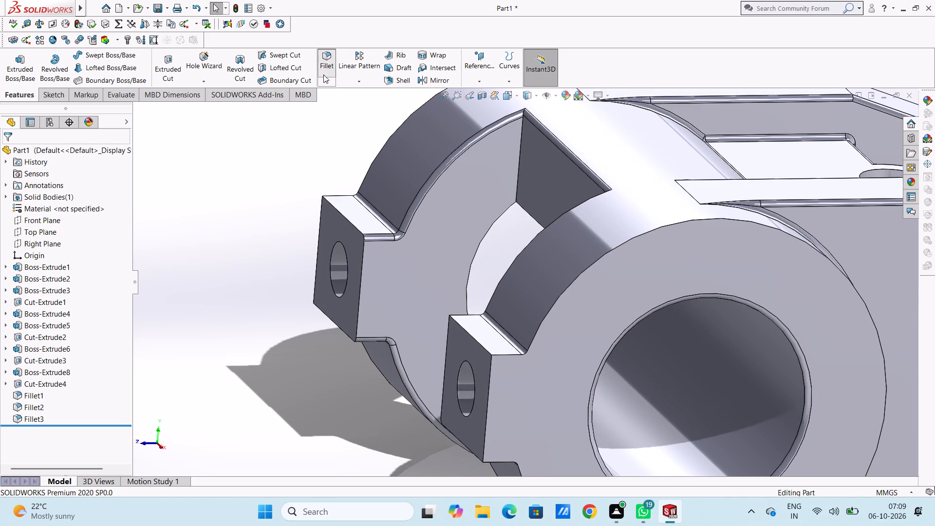
pyautogui.click(332, 261)
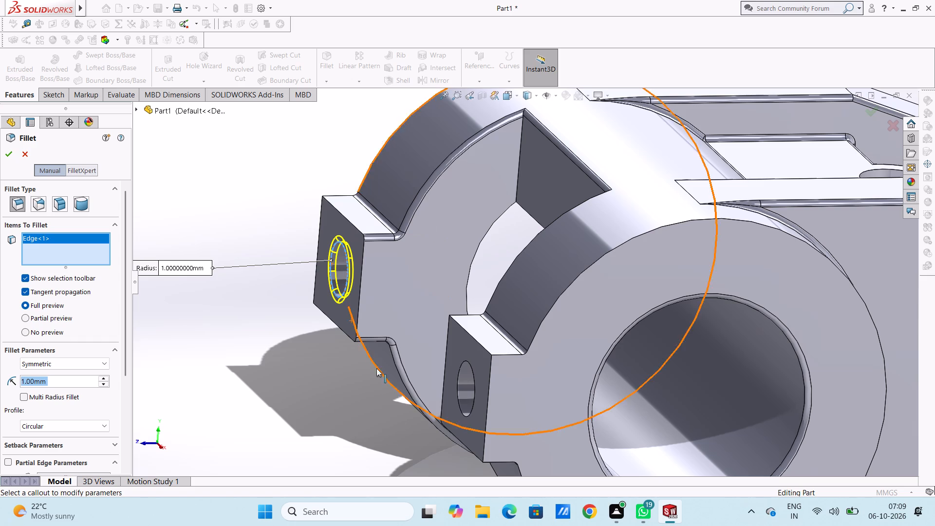
pyautogui.click(459, 371)
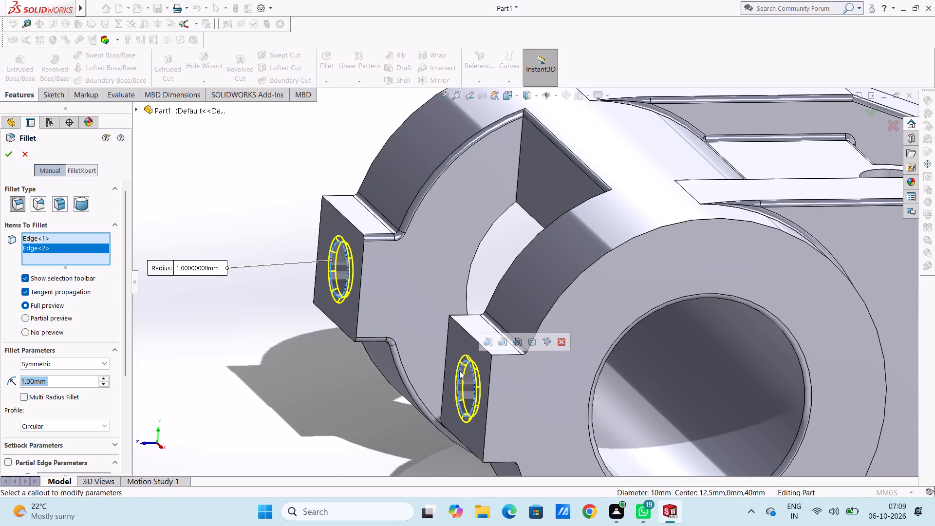
pyautogui.scroll(5, 280, 367)
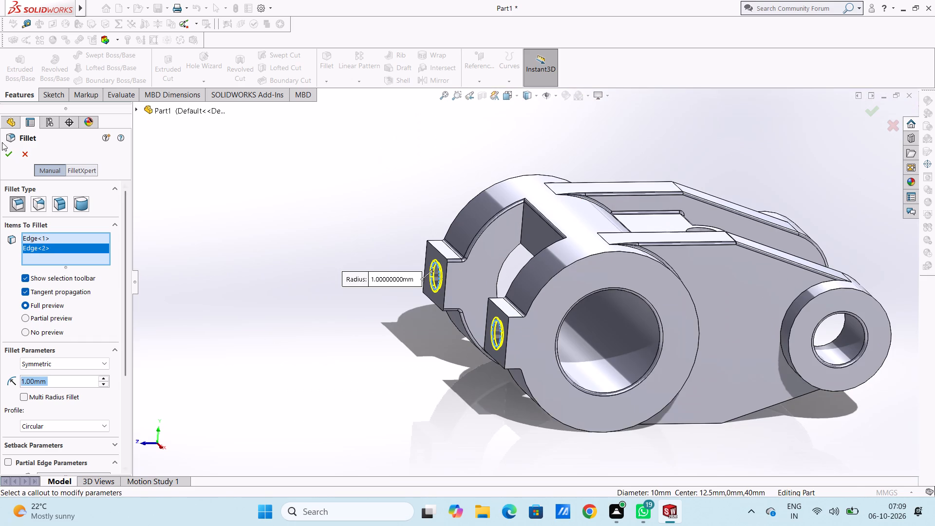
pyautogui.click(8, 150)
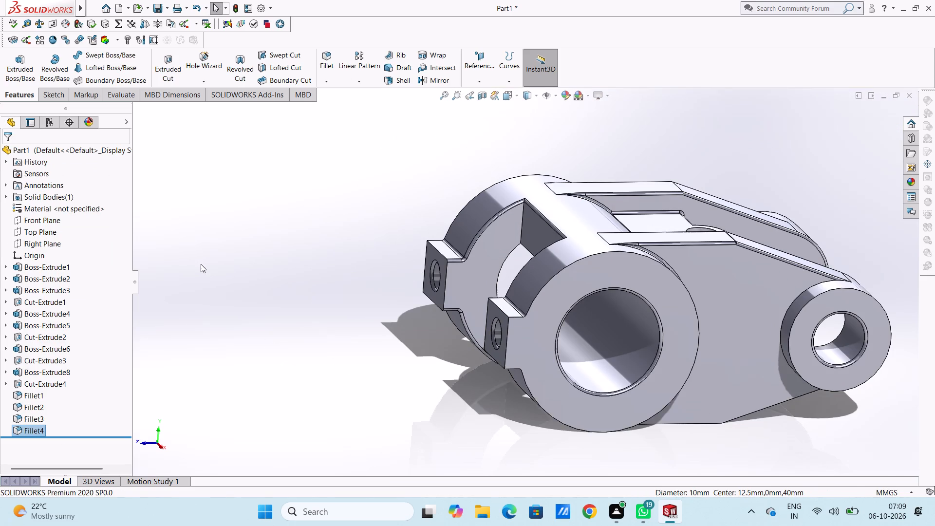
pyautogui.click(201, 264)
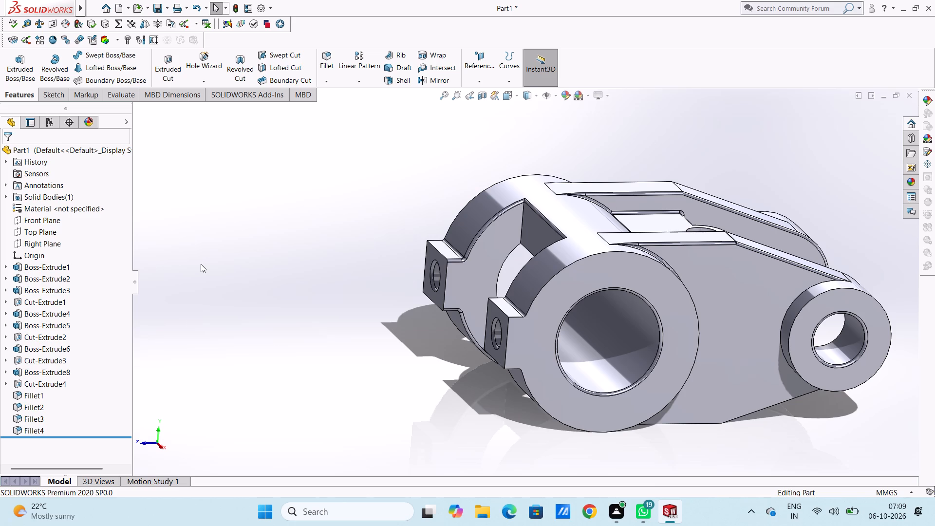
# Inspect the interior in an isometric section on the Front Plane, moving its offset between about 37 mm and -71 mm, and discard the section.
pyautogui.hotkey('ctrl', '7')
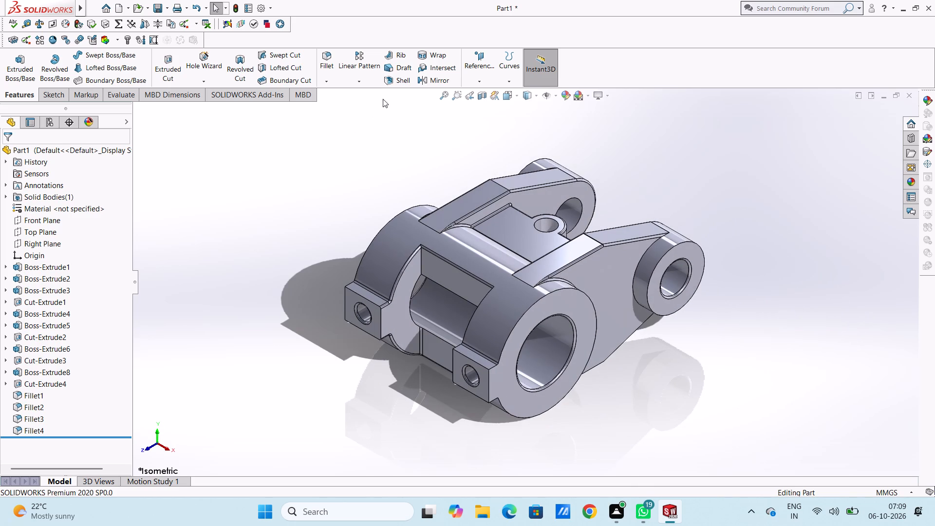
pyautogui.click(483, 96)
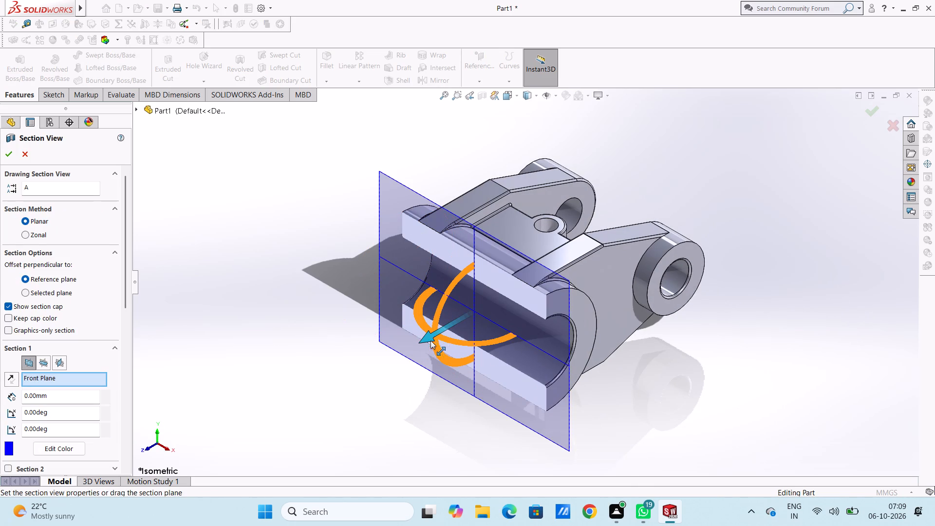
pyautogui.moveTo(430, 339); pyautogui.dragTo(380, 378)
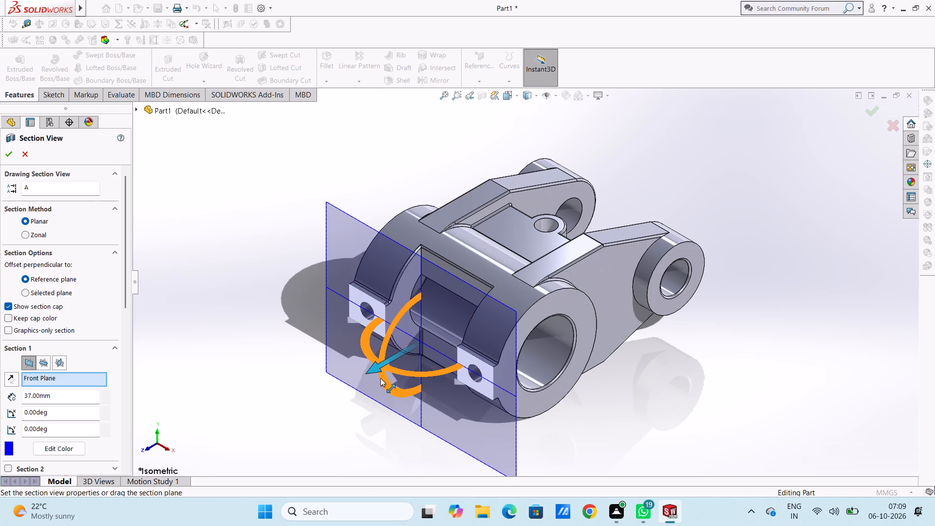
pyautogui.moveTo(380, 378); pyautogui.dragTo(417, 338)
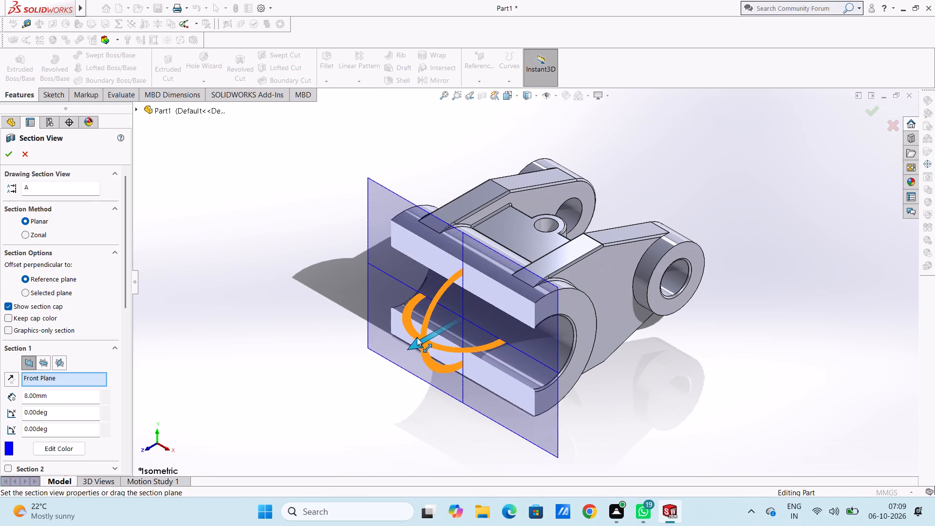
pyautogui.moveTo(417, 338); pyautogui.dragTo(420, 334)
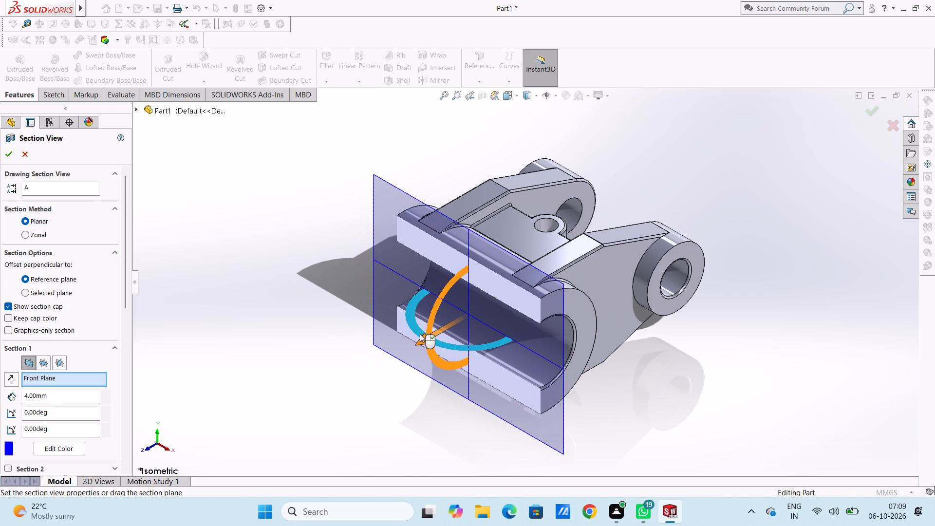
pyautogui.moveTo(419, 343); pyautogui.dragTo(500, 273)
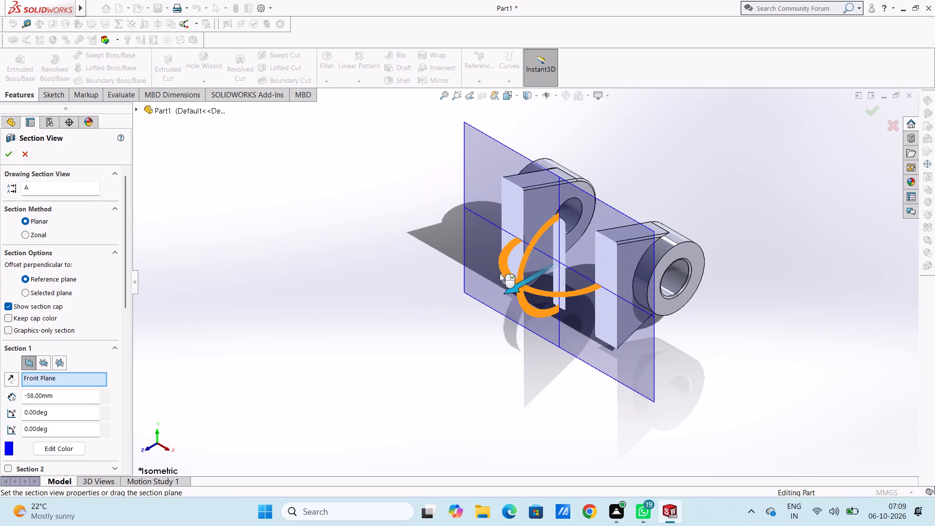
pyautogui.moveTo(500, 273); pyautogui.dragTo(522, 267)
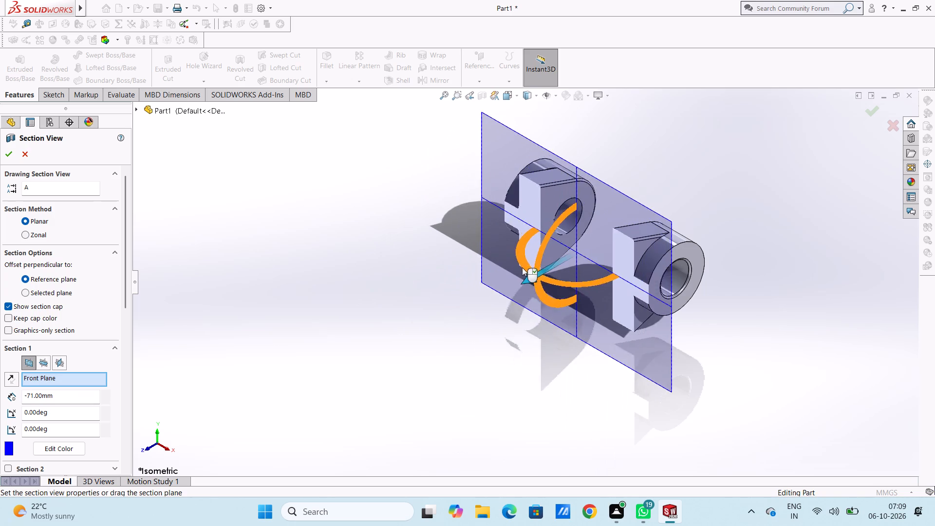
pyautogui.moveTo(522, 267); pyautogui.dragTo(464, 308)
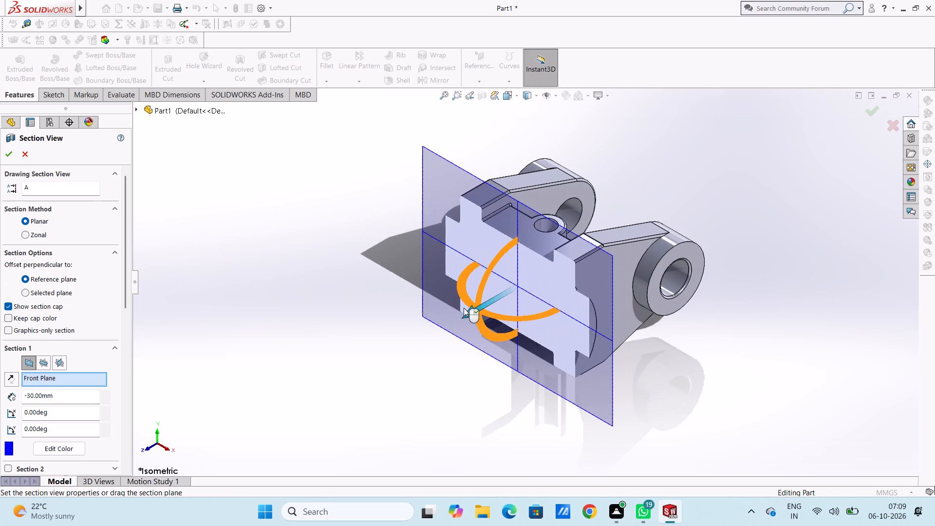
pyautogui.moveTo(464, 308); pyautogui.dragTo(388, 328)
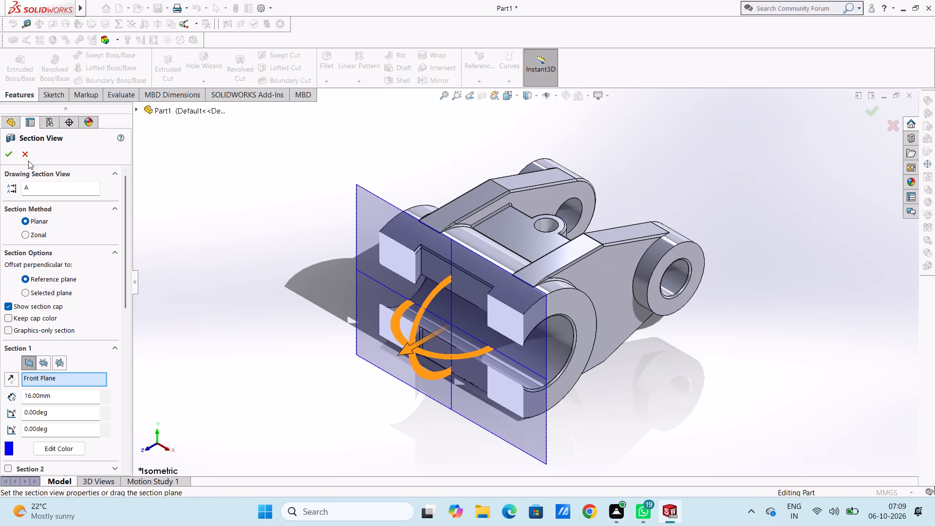
pyautogui.click(23, 153)
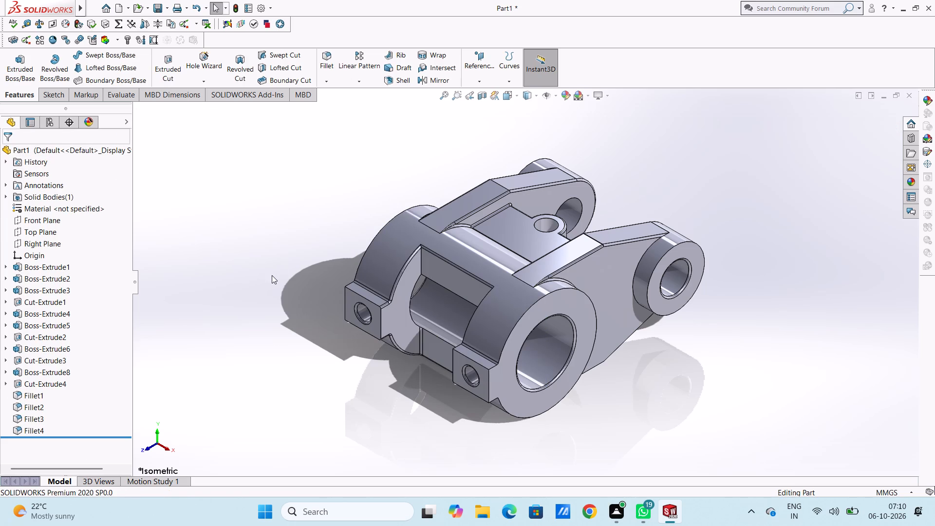
# Create a section view on the Front Plane rotated about 89 degrees, cutting lengthwise through the middle of the link.
pyautogui.hotkey('ctrl', '1')
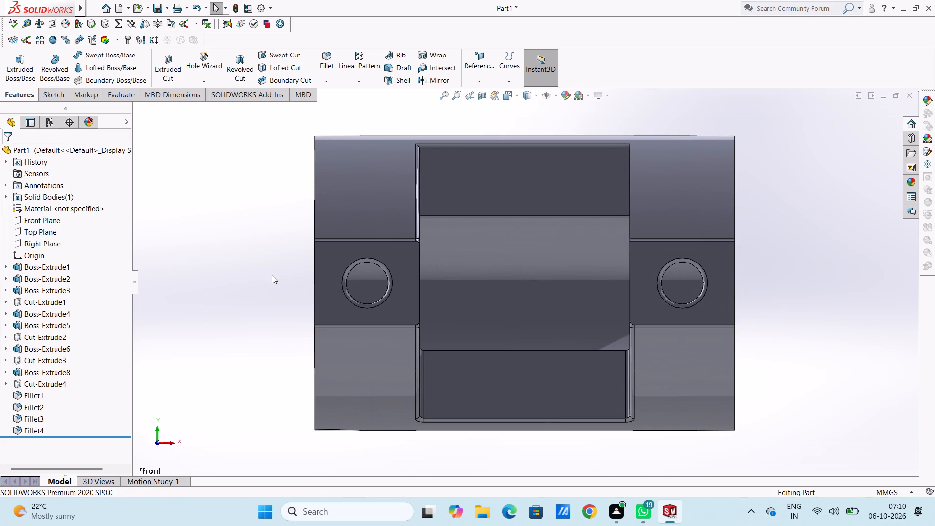
pyautogui.hotkey('ctrl', '4')
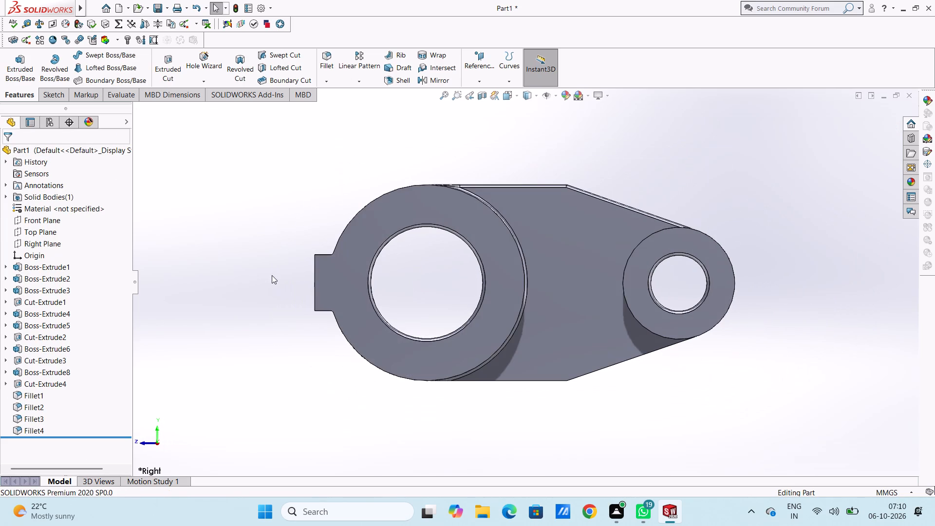
pyautogui.click(480, 97)
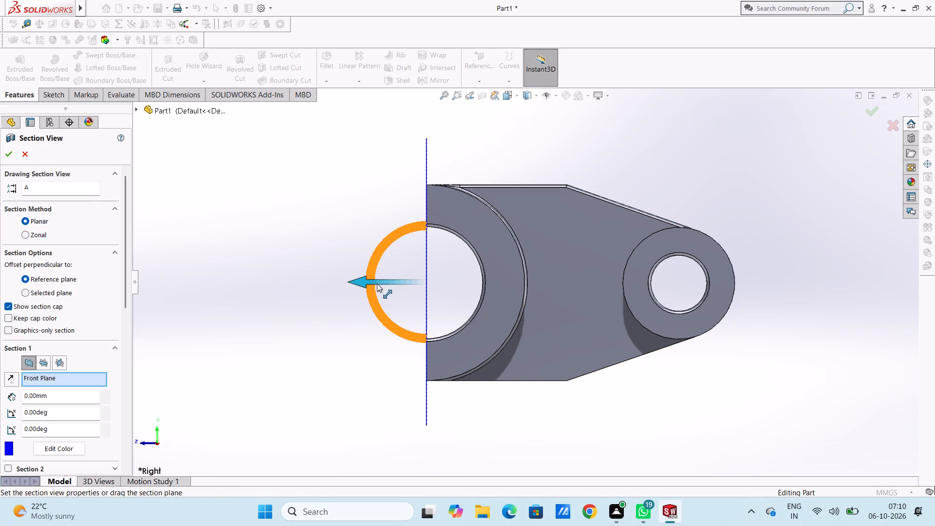
pyautogui.moveTo(364, 197); pyautogui.dragTo(376, 234, button='middle')
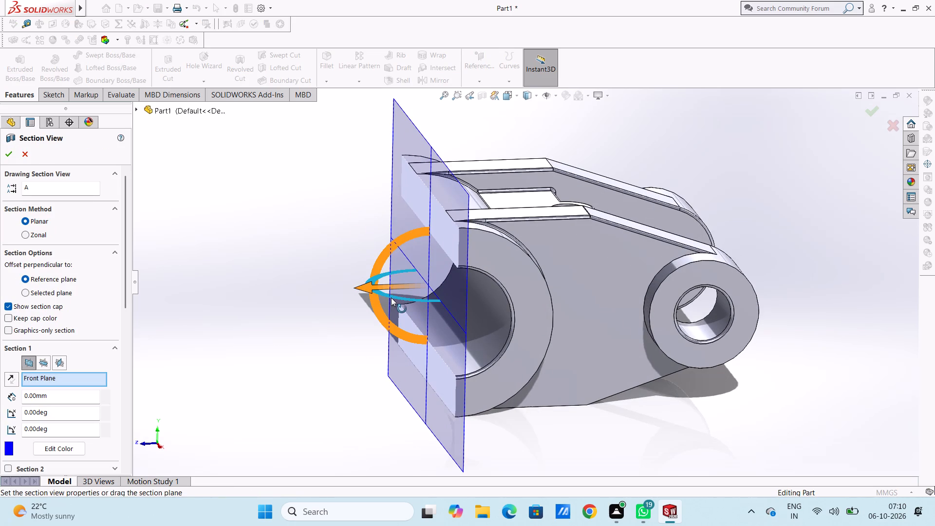
pyautogui.moveTo(398, 295); pyautogui.dragTo(464, 326)
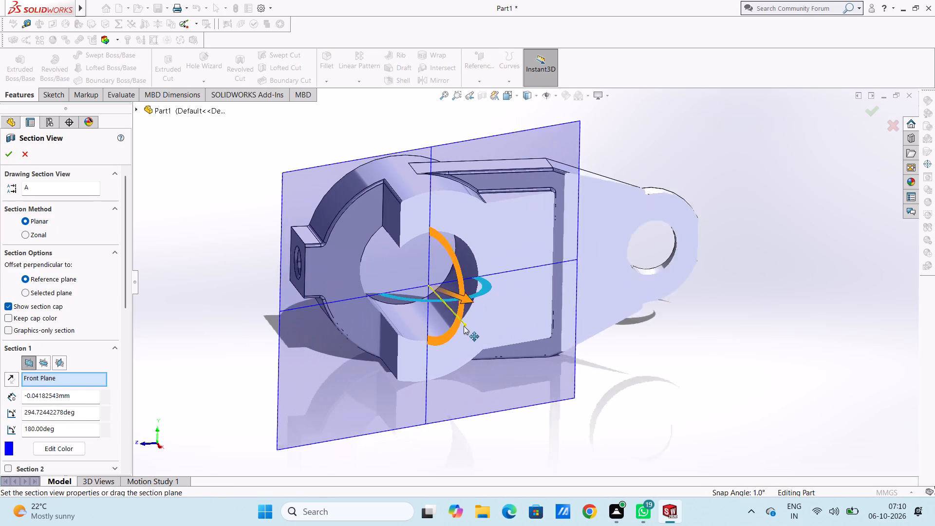
pyautogui.moveTo(464, 326); pyautogui.dragTo(442, 329)
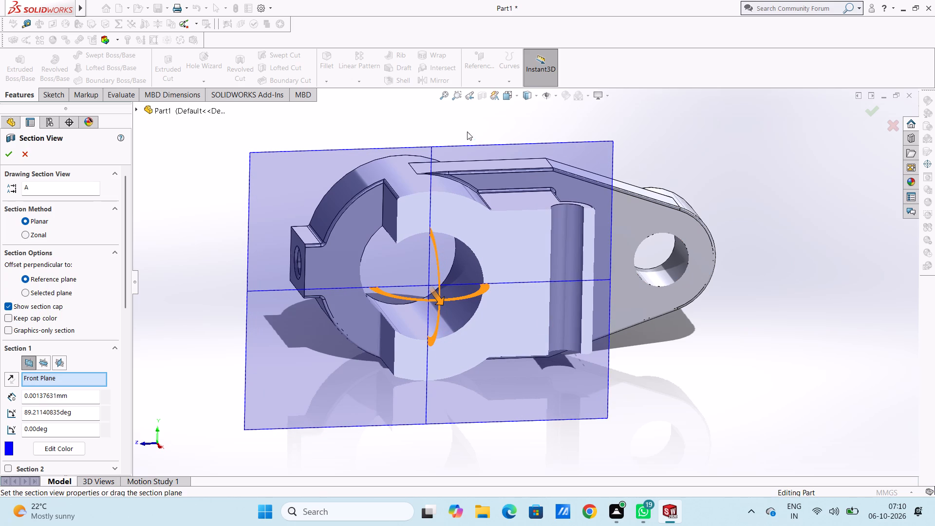
pyautogui.click(6, 156)
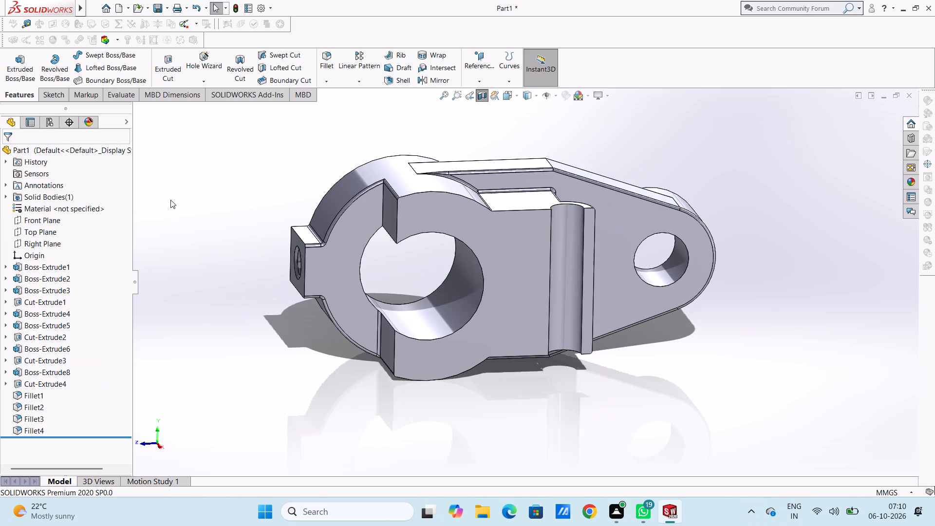
# Examine the sectioned link's bores, boss block and webs from all sides, remove the section, and return to the isometric view.
pyautogui.scroll(3, 236, 223)
pyautogui.moveTo(318, 282); pyautogui.dragTo(284, 250, button='middle')
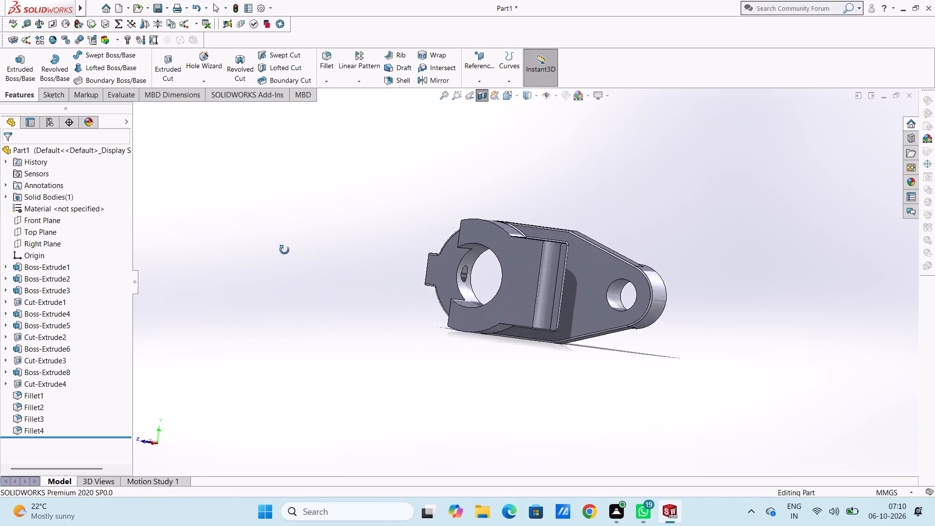
pyautogui.moveTo(284, 250); pyautogui.dragTo(226, 263, button='middle')
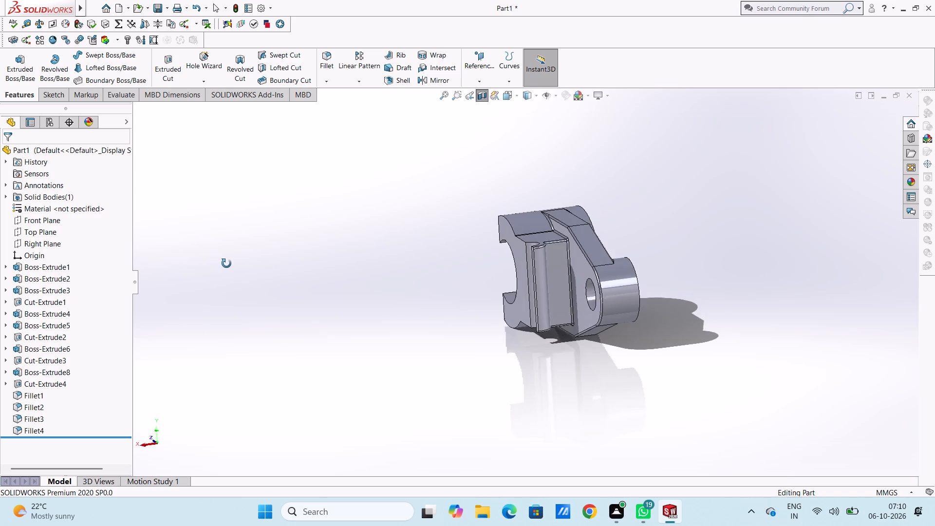
pyautogui.moveTo(226, 263); pyautogui.dragTo(329, 247, button='middle')
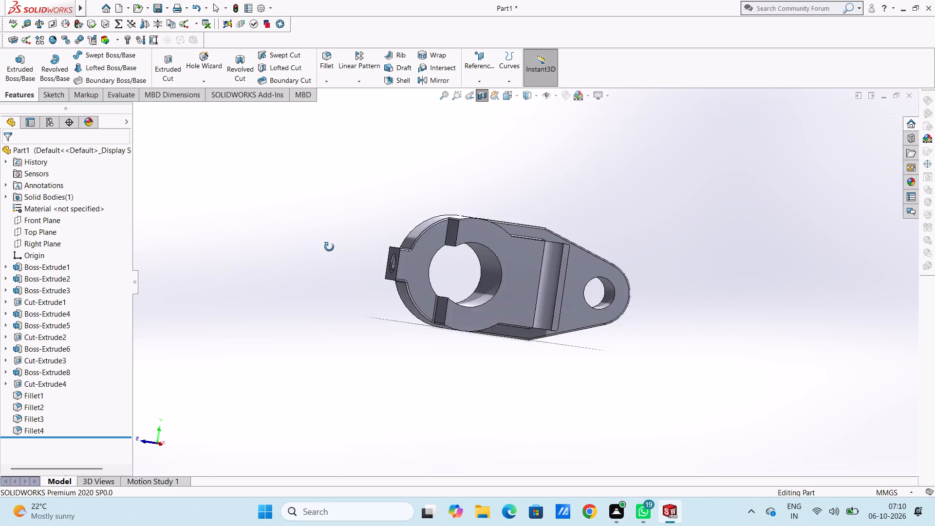
pyautogui.moveTo(329, 247); pyautogui.dragTo(382, 242, button='middle')
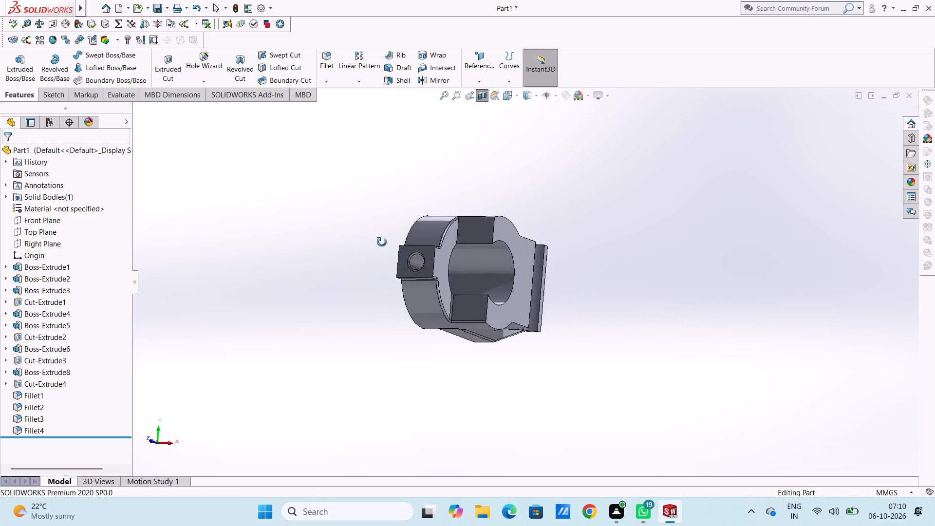
pyautogui.moveTo(382, 242); pyautogui.dragTo(487, 281, button='middle')
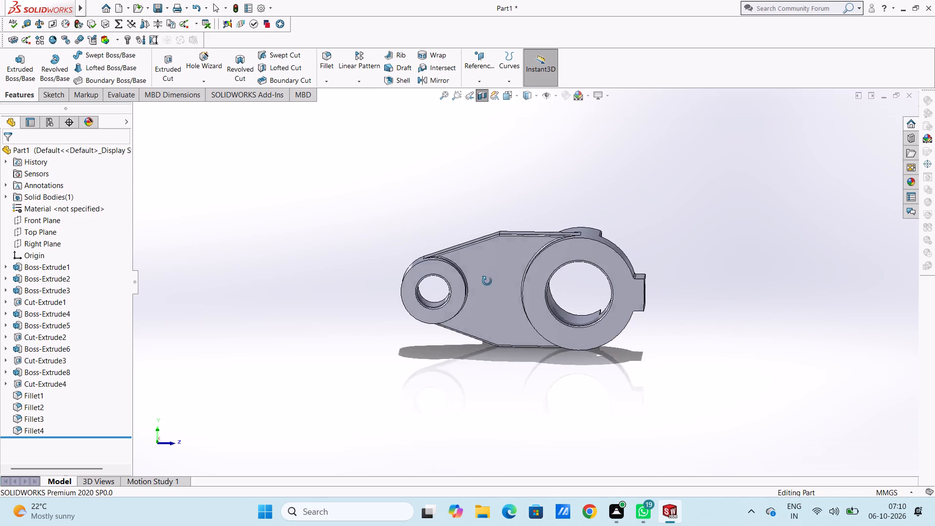
pyautogui.moveTo(487, 281); pyautogui.dragTo(331, 288, button='middle')
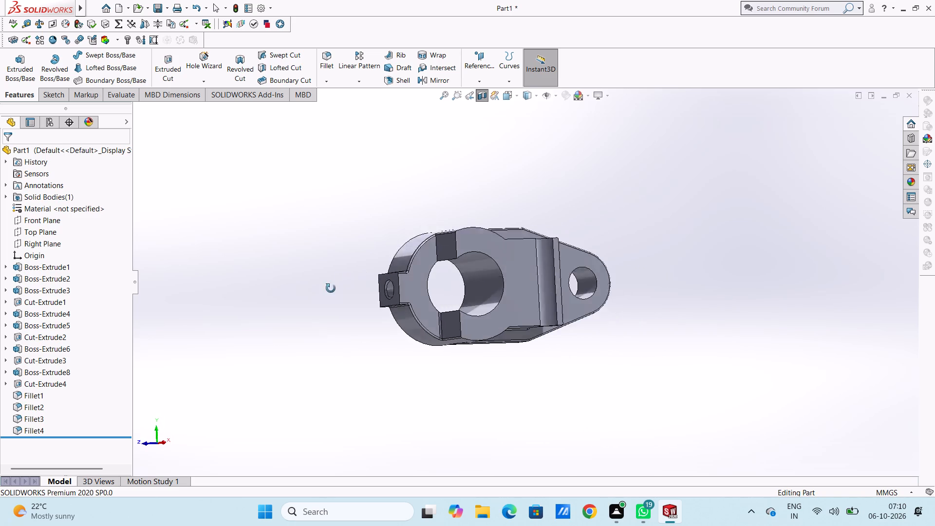
pyautogui.moveTo(331, 288); pyautogui.dragTo(459, 408, button='middle')
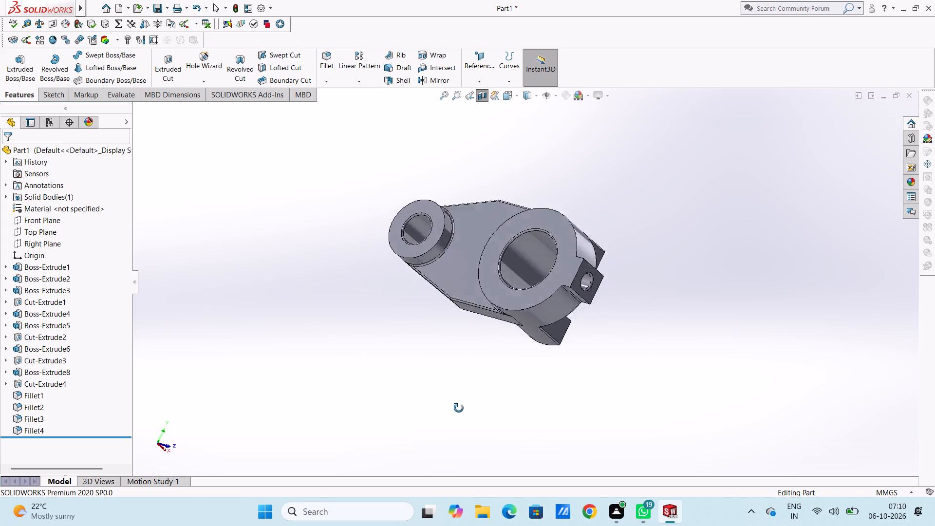
pyautogui.moveTo(459, 408); pyautogui.dragTo(422, 432, button='middle')
pyautogui.moveTo(394, 292); pyautogui.dragTo(349, 338, button='middle')
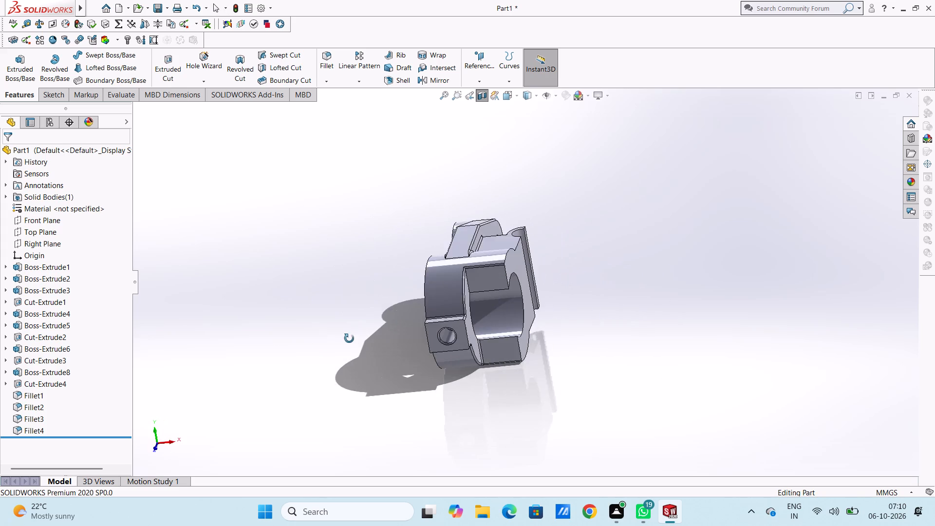
pyautogui.moveTo(349, 338); pyautogui.dragTo(426, 385, button='middle')
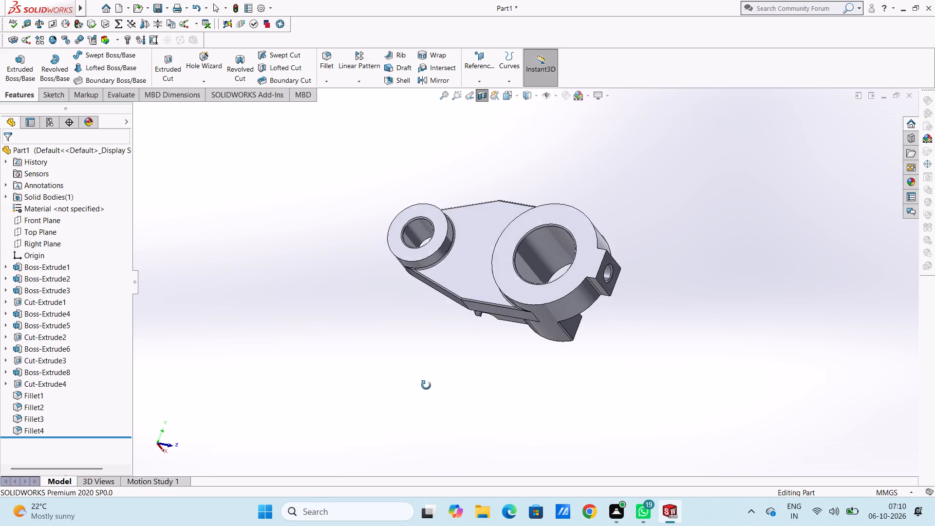
pyautogui.moveTo(426, 385); pyautogui.dragTo(368, 404, button='middle')
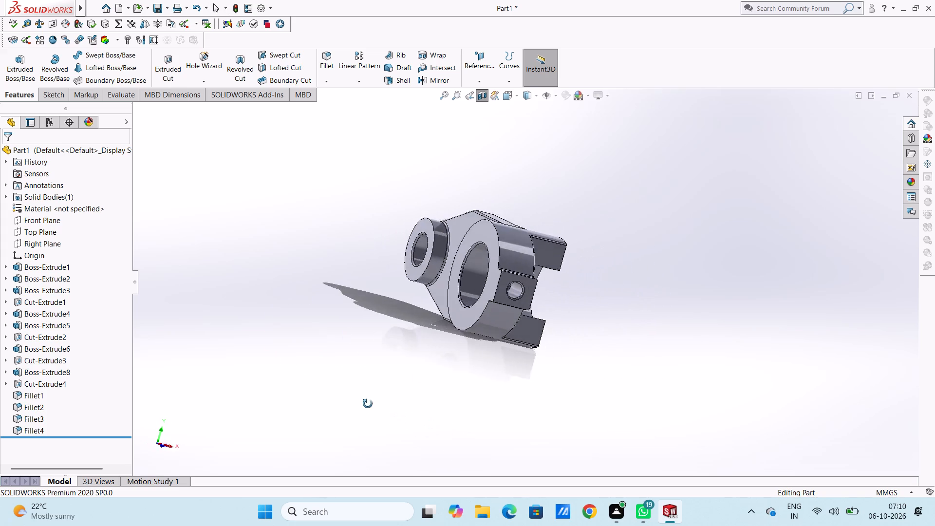
pyautogui.moveTo(368, 404); pyautogui.dragTo(247, 343, button='middle')
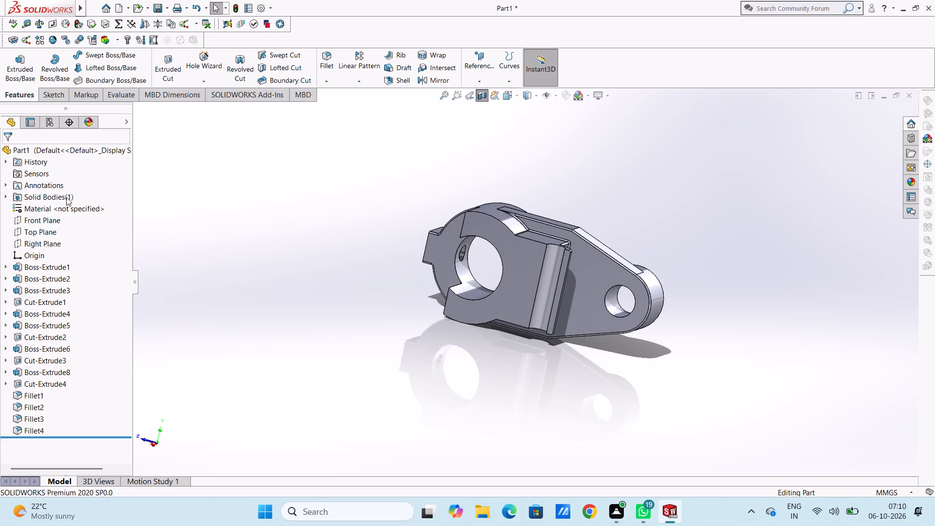
pyautogui.click(483, 98)
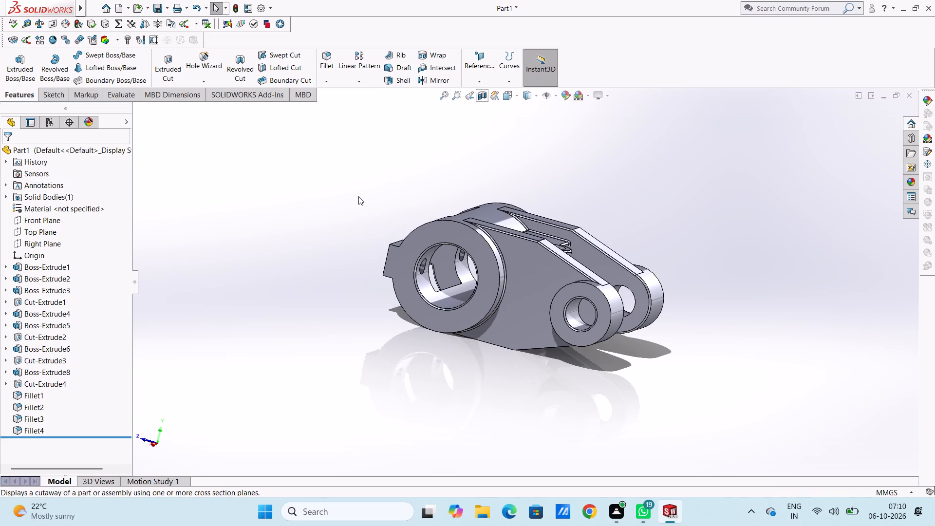
pyautogui.hotkey('ctrl', '7')
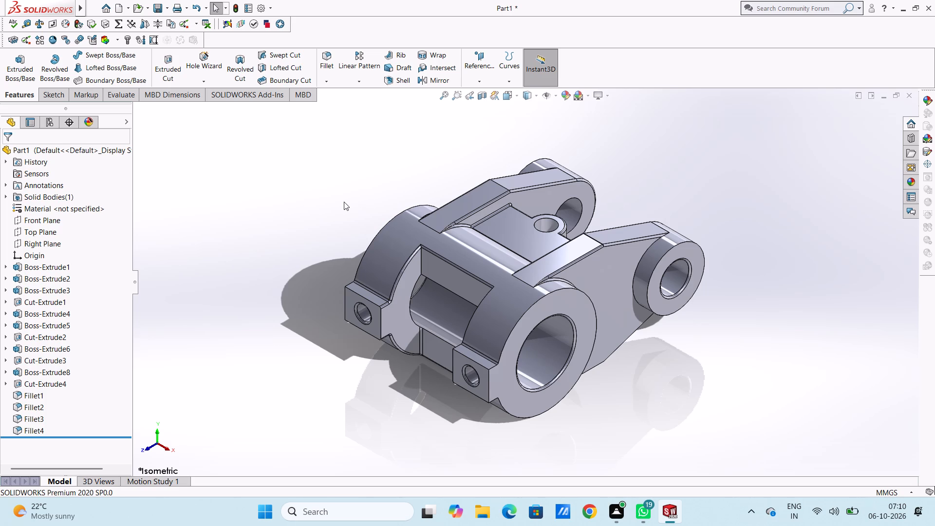
# Color the whole part dark navy blue, choosing the shade from the basic colors after trying the standard dark and medium greys.
pyautogui.click(562, 98)
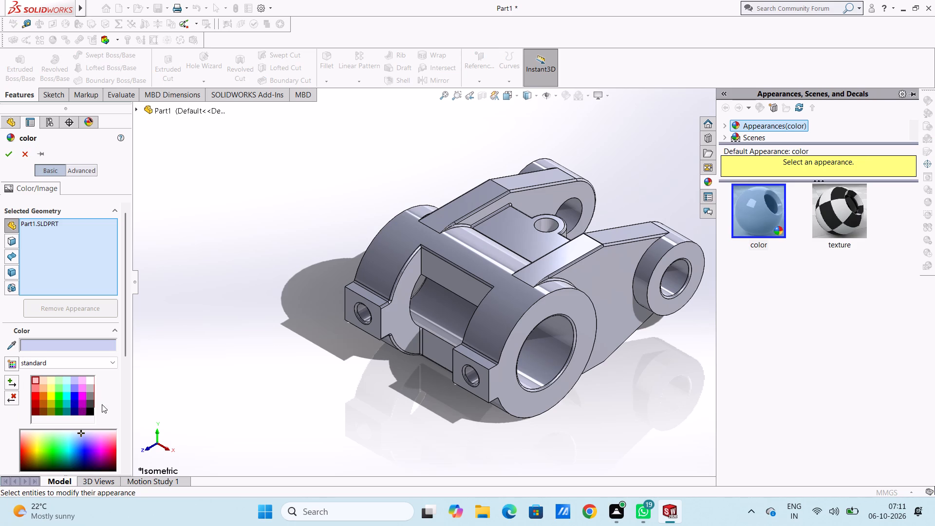
pyautogui.click(90, 404)
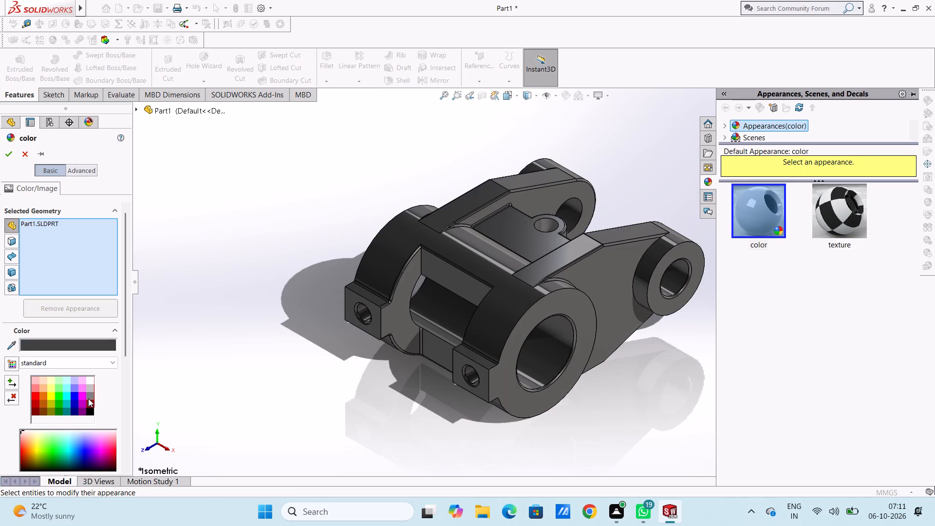
pyautogui.click(89, 399)
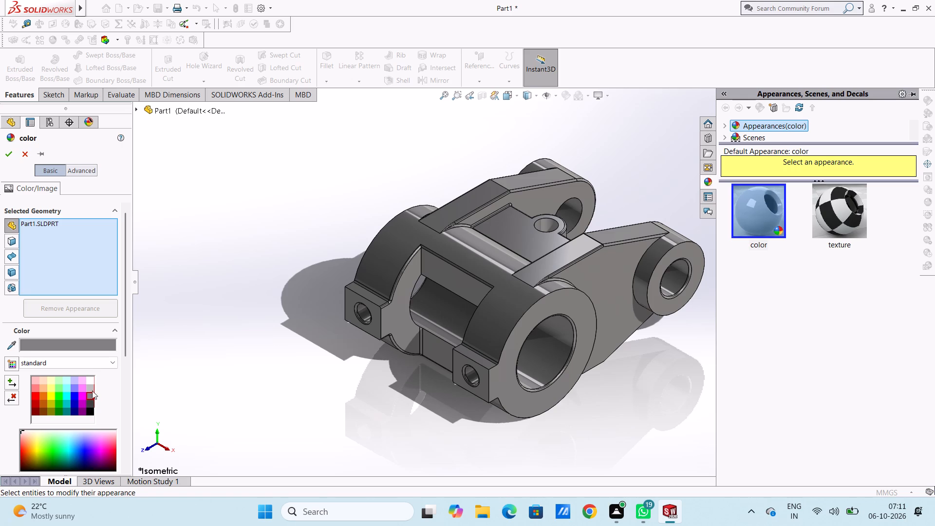
pyautogui.click(94, 344)
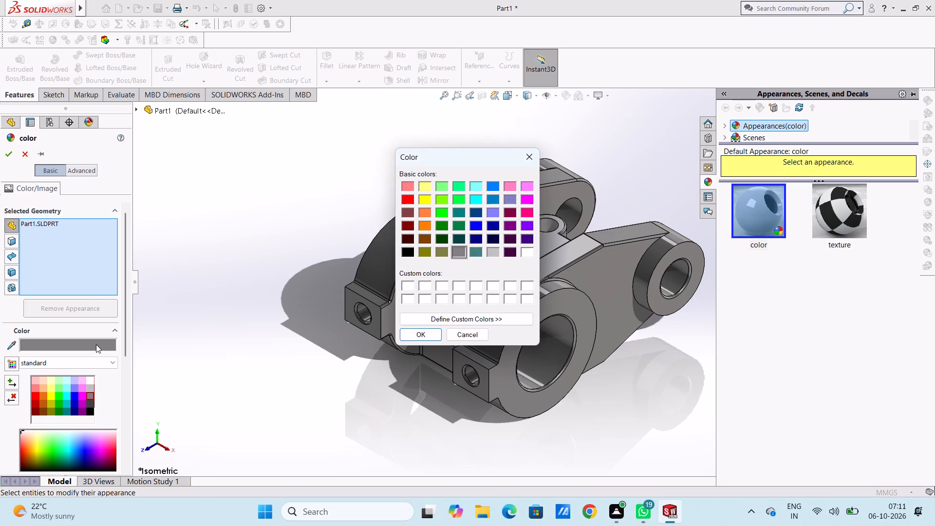
pyautogui.click(491, 239)
pyautogui.click(416, 334)
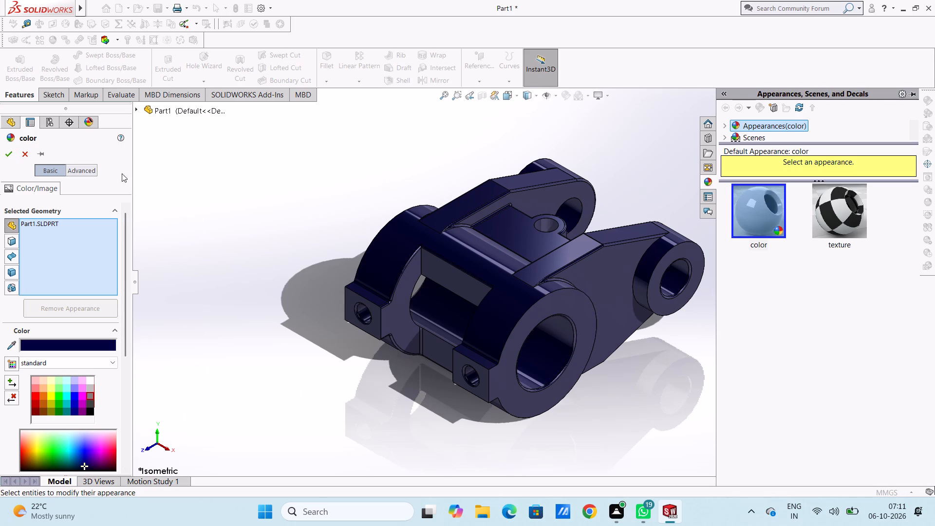
pyautogui.click(5, 152)
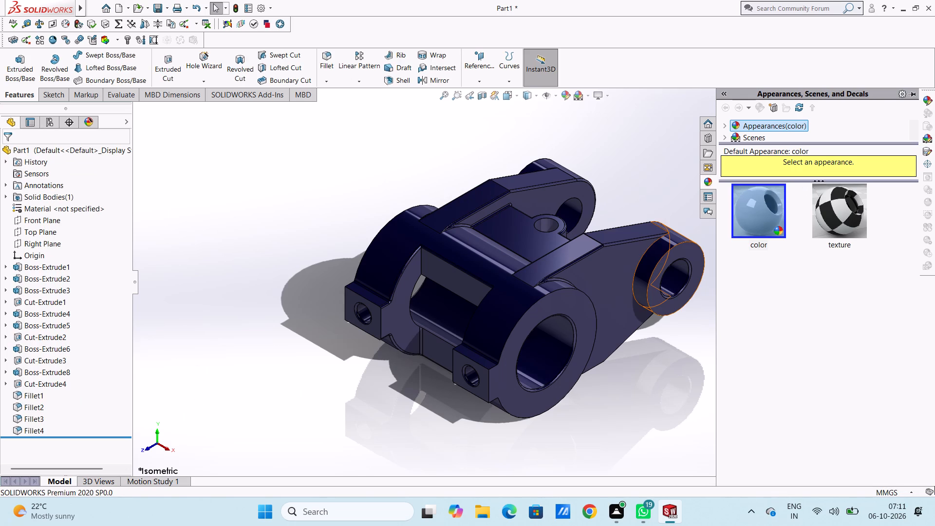
# Apply the chromium plate metal appearance to the inner face of the large bore only.
pyautogui.moveTo(765, 142); pyautogui.dragTo(775, 254)
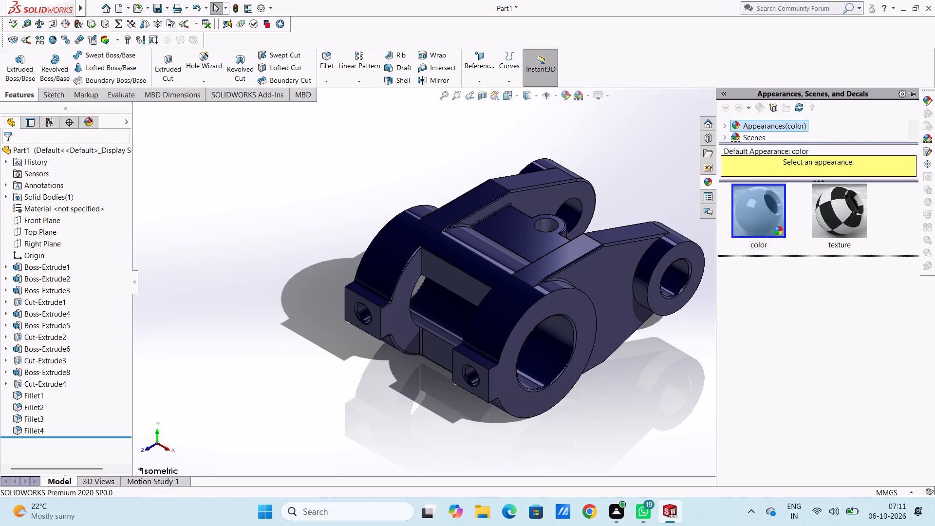
pyautogui.moveTo(775, 254); pyautogui.dragTo(776, 244)
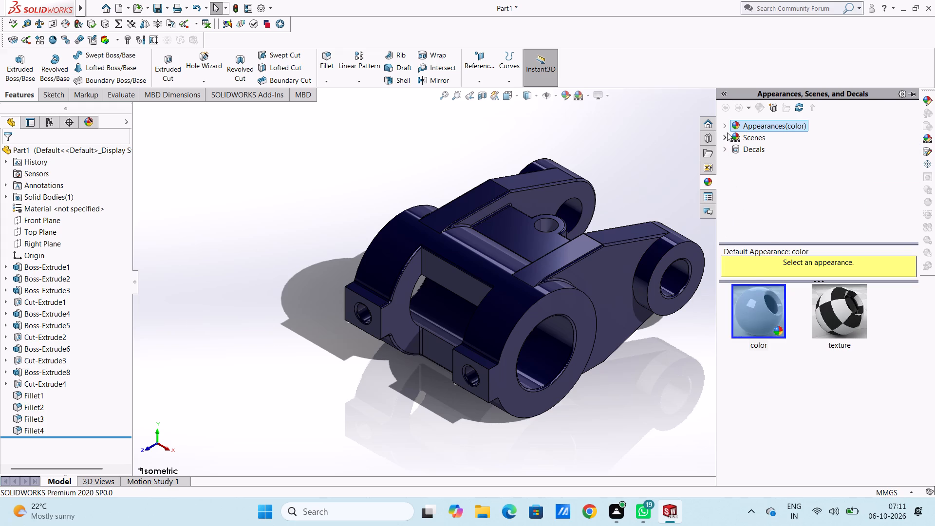
pyautogui.click(725, 126)
pyautogui.scroll(-2, 525, 335)
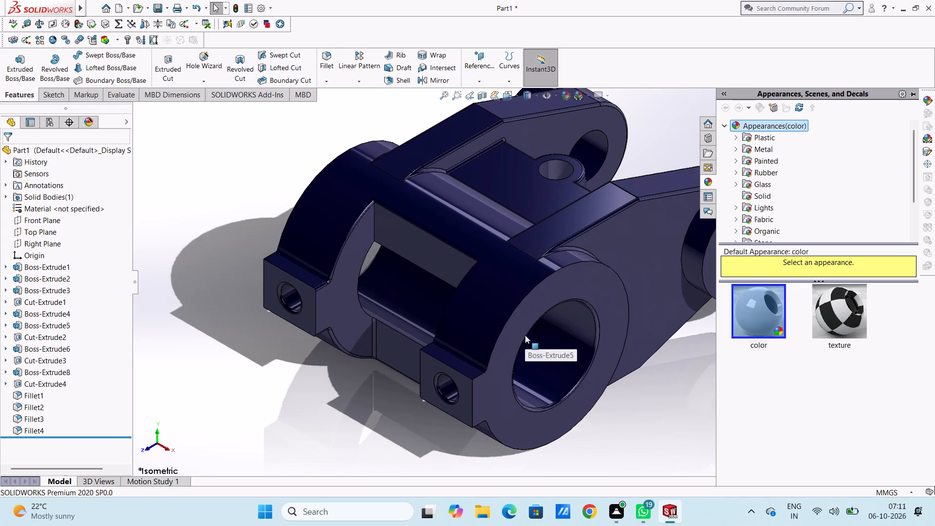
pyautogui.click(767, 147)
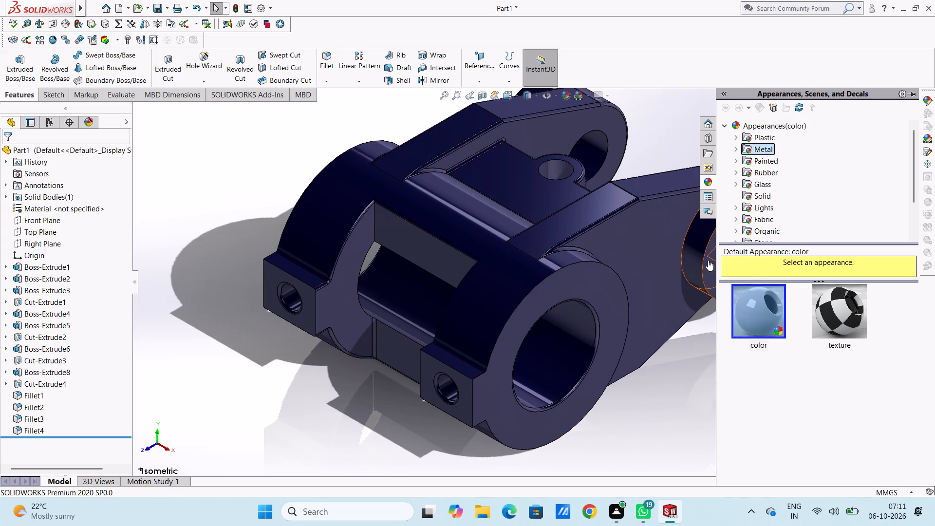
pyautogui.scroll(-2, 600, 339)
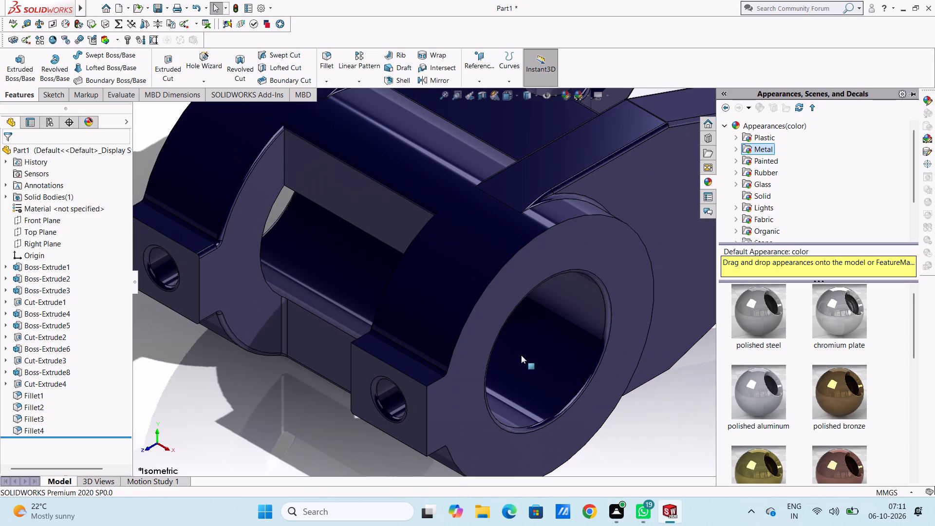
pyautogui.moveTo(839, 306); pyautogui.dragTo(551, 356)
pyautogui.click(521, 358)
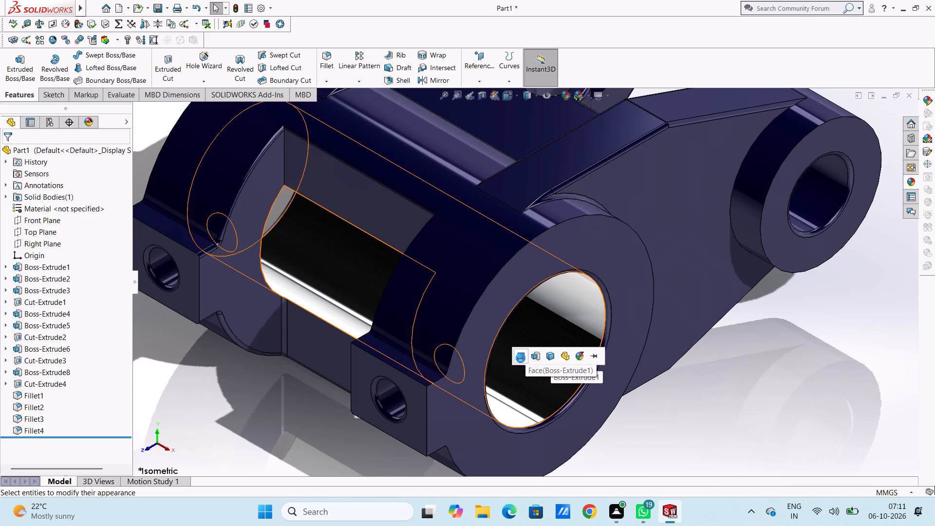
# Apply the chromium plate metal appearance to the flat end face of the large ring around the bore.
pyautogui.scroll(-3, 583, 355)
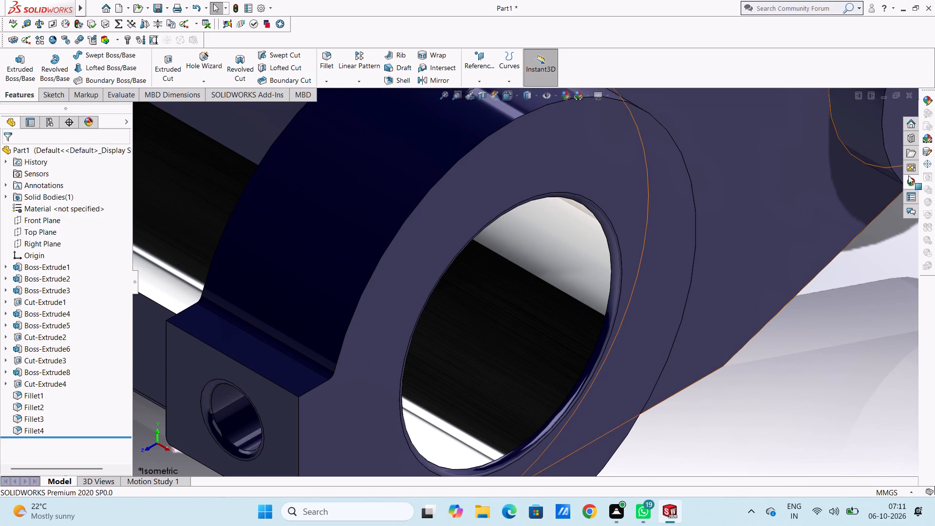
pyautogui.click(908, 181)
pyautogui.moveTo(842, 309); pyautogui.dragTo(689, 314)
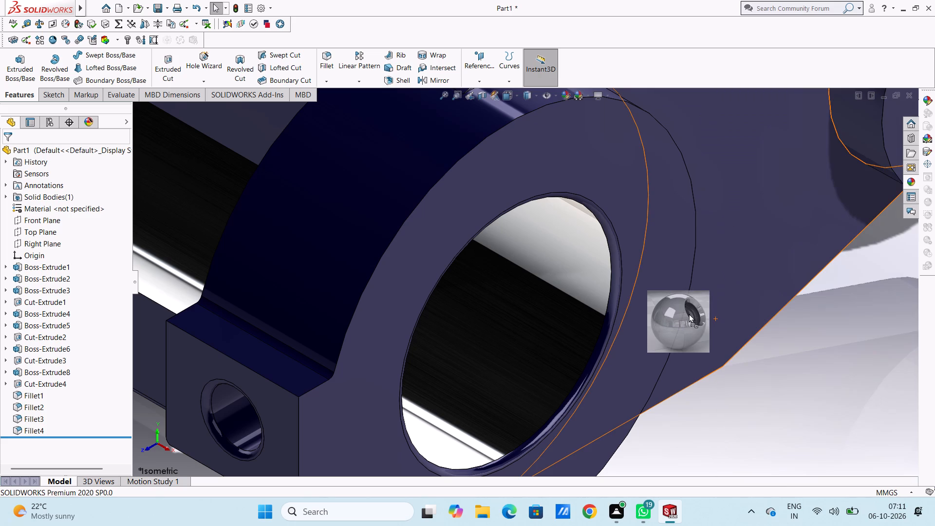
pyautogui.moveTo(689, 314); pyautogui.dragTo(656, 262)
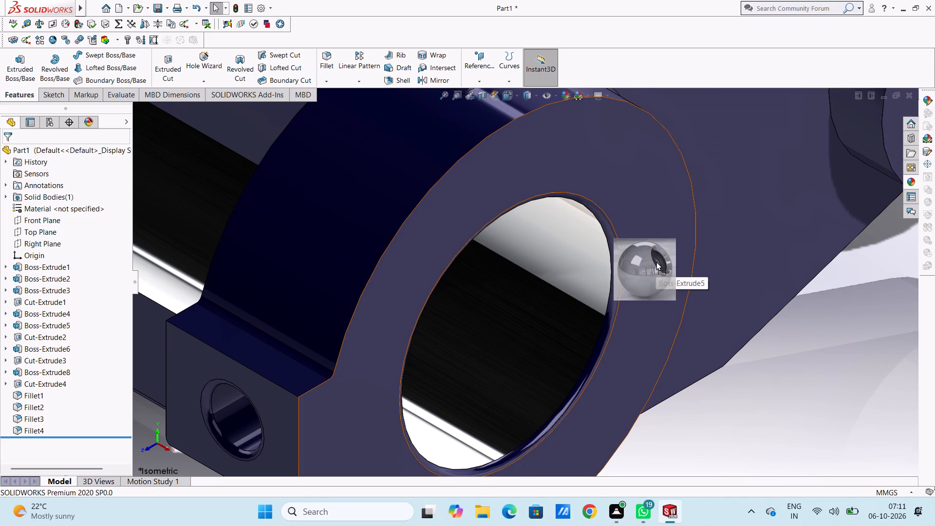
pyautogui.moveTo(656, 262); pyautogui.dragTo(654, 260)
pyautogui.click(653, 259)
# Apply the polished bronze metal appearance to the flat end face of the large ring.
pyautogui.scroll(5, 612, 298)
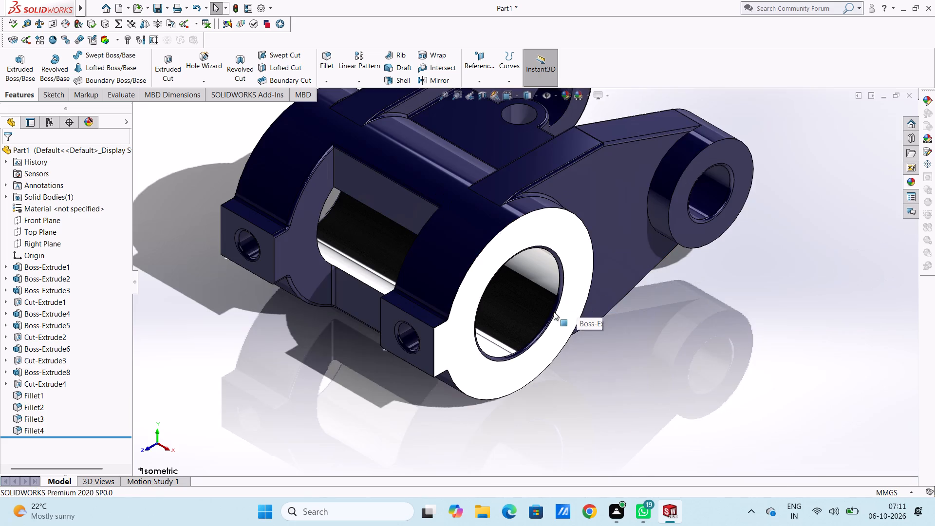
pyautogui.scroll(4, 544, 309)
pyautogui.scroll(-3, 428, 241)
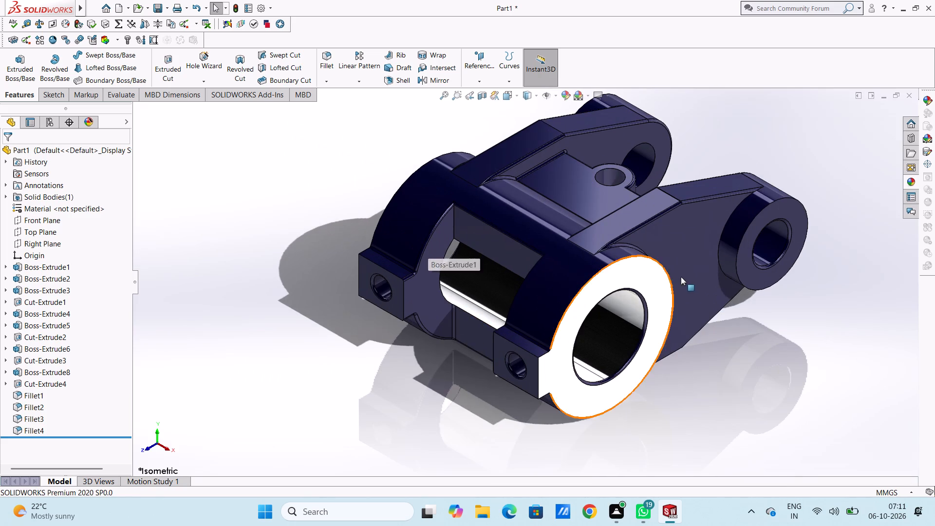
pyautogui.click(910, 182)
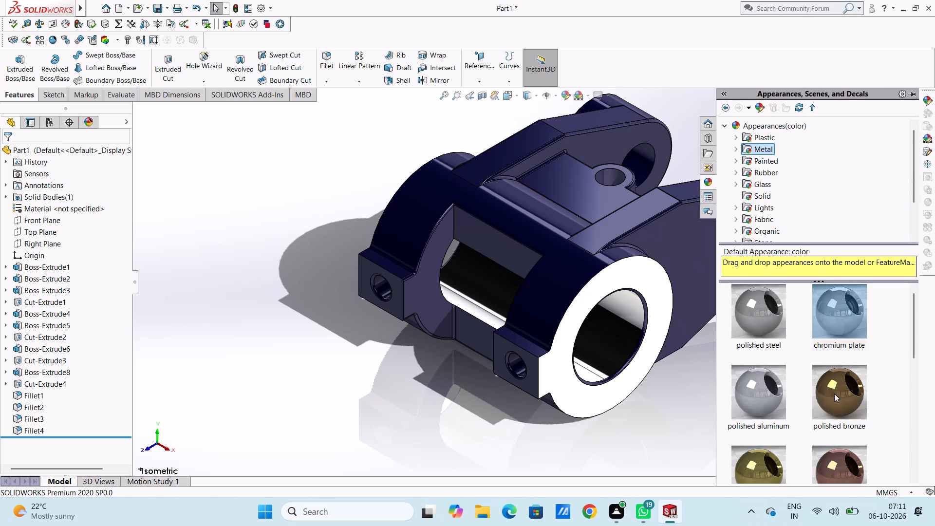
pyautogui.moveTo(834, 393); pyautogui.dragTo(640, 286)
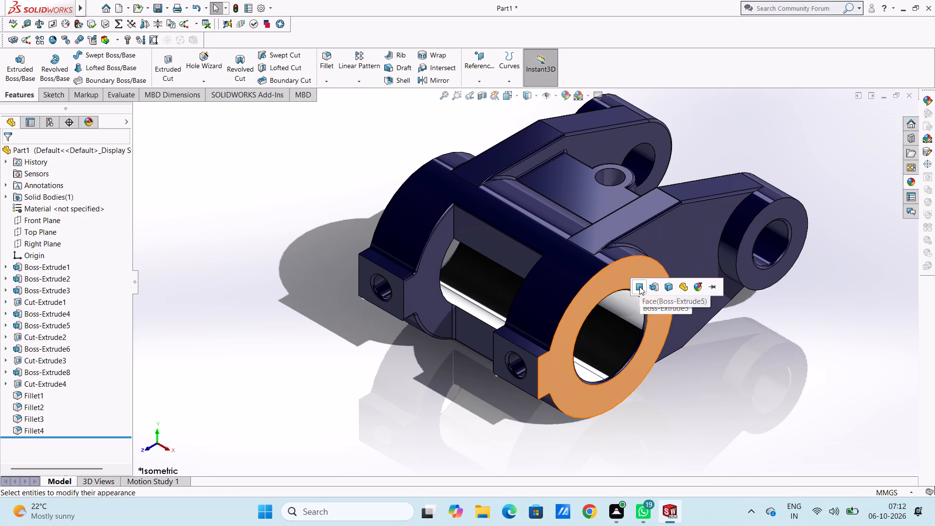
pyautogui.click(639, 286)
# Replace the appearance of the large bore's inner face with the polished gold metal appearance, on that face only.
pyautogui.scroll(-2, 619, 315)
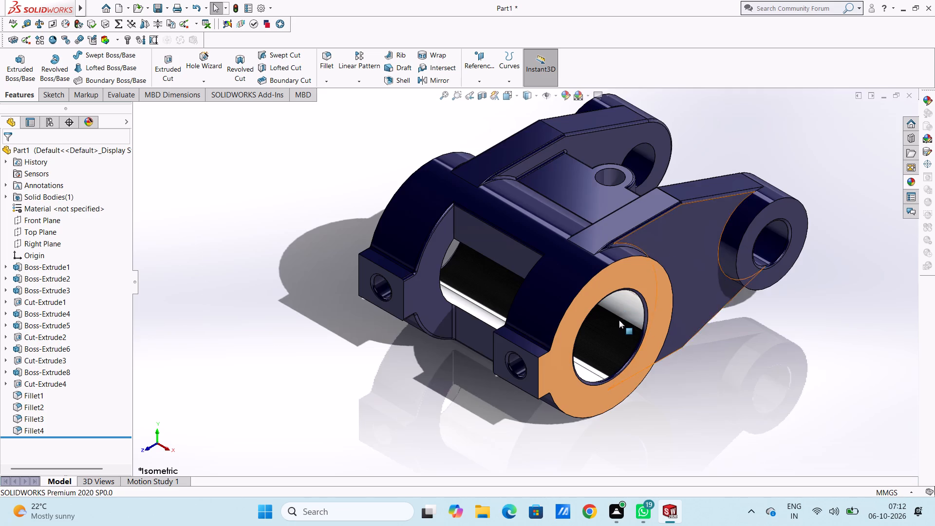
pyautogui.scroll(-2, 619, 320)
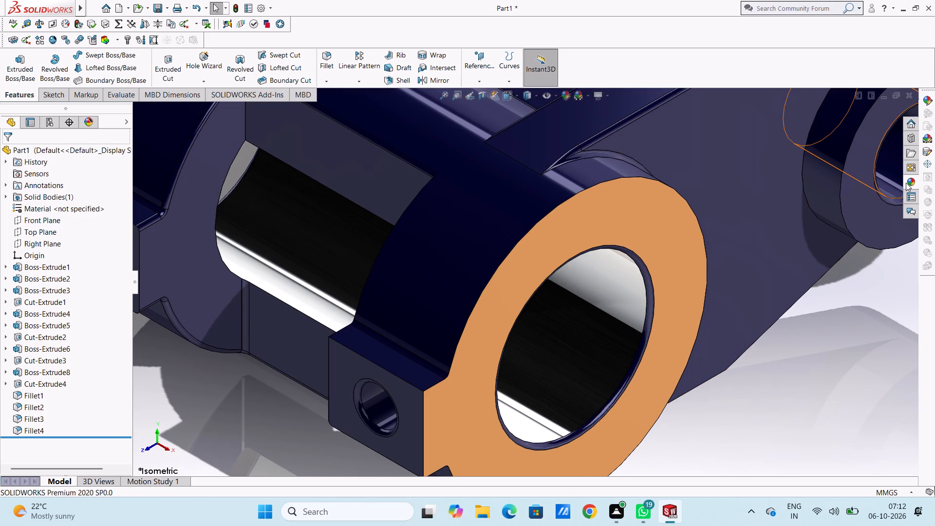
pyautogui.click(906, 183)
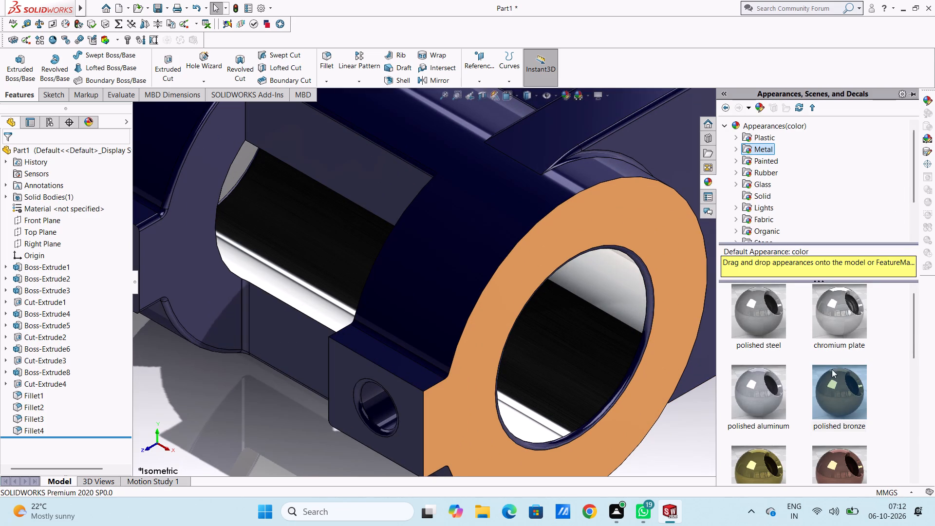
pyautogui.scroll(-2, 832, 369)
pyautogui.scroll(3, 829, 353)
pyautogui.scroll(-2, 829, 359)
pyautogui.moveTo(840, 394); pyautogui.dragTo(597, 328)
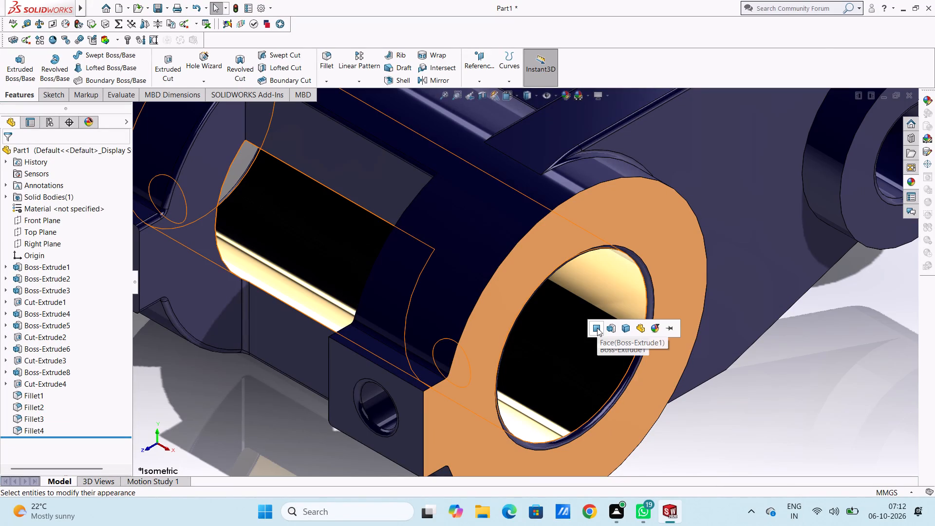
pyautogui.click(597, 328)
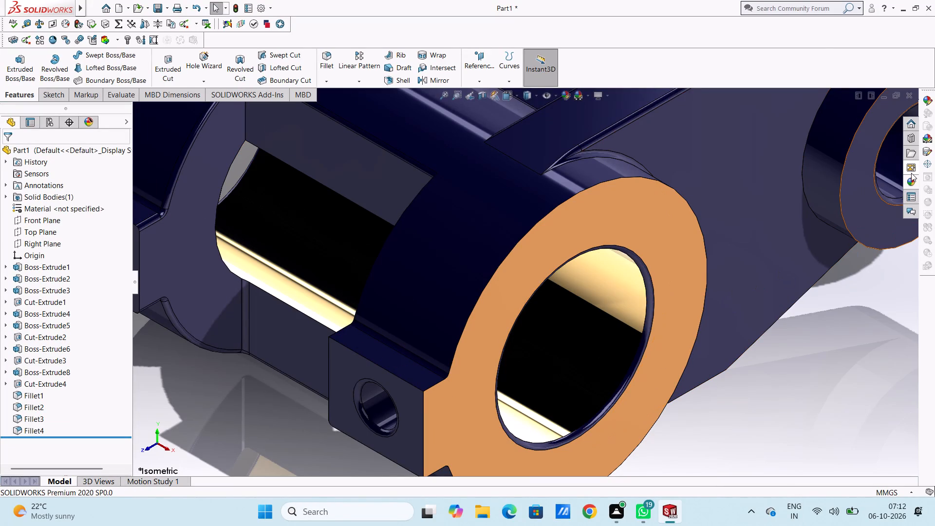
# Apply the polished gold appearance to the flat end face of the large ring only.
pyautogui.click(911, 179)
pyautogui.moveTo(840, 415); pyautogui.dragTo(839, 412)
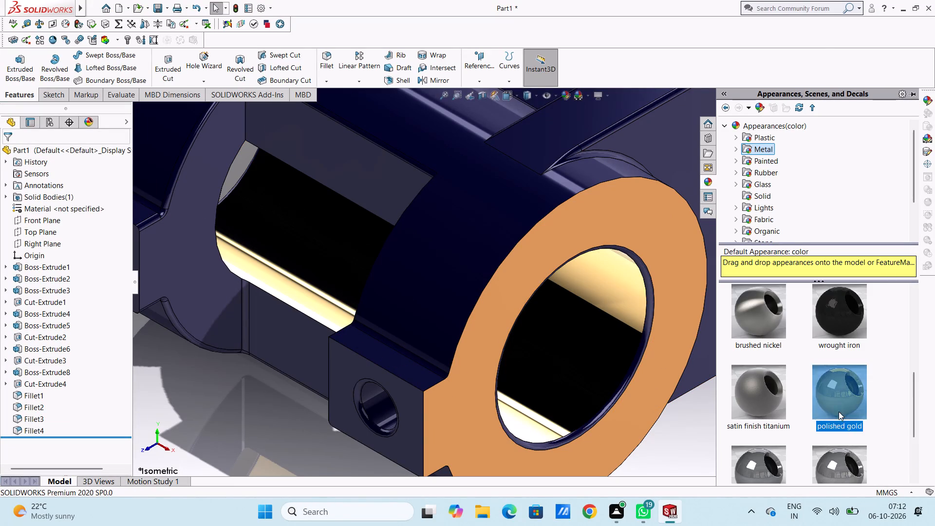
pyautogui.moveTo(839, 412); pyautogui.dragTo(670, 270)
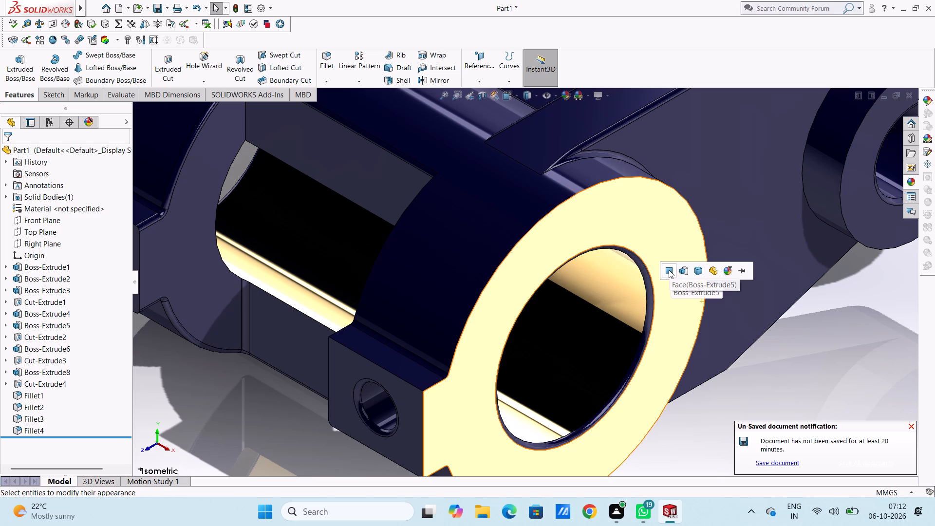
pyautogui.click(669, 270)
# Apply the polished gold appearance to the front face of the holed tab beside the gold ring end face.
pyautogui.scroll(6, 793, 322)
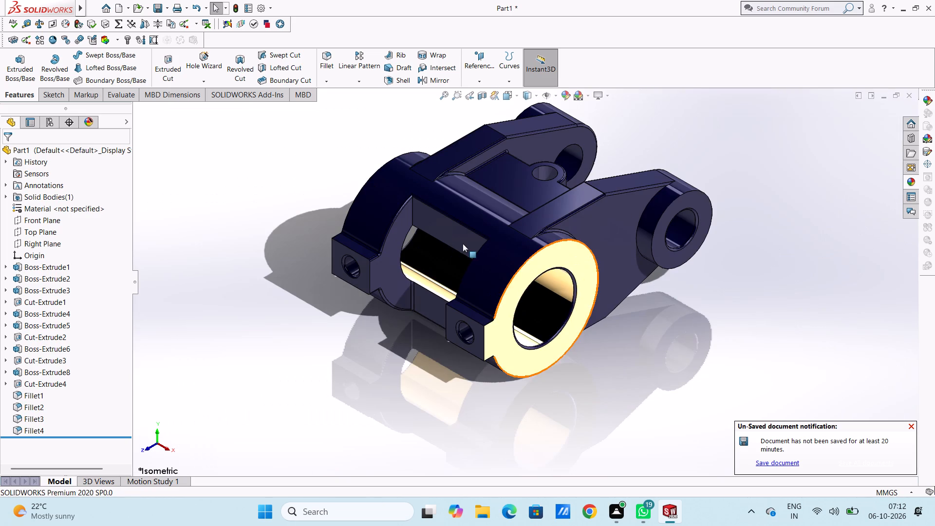
pyautogui.scroll(-3, 461, 245)
pyautogui.scroll(2, 462, 246)
pyautogui.scroll(-3, 422, 237)
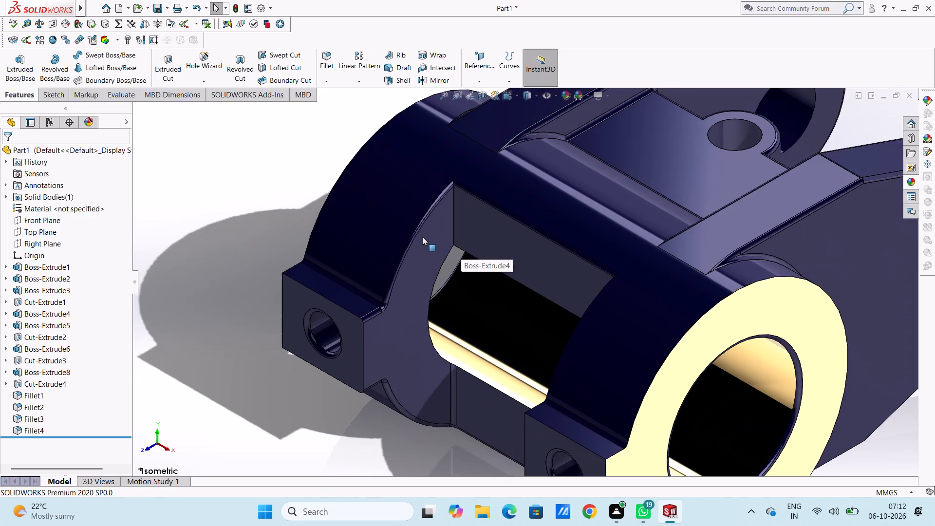
pyautogui.scroll(4, 424, 245)
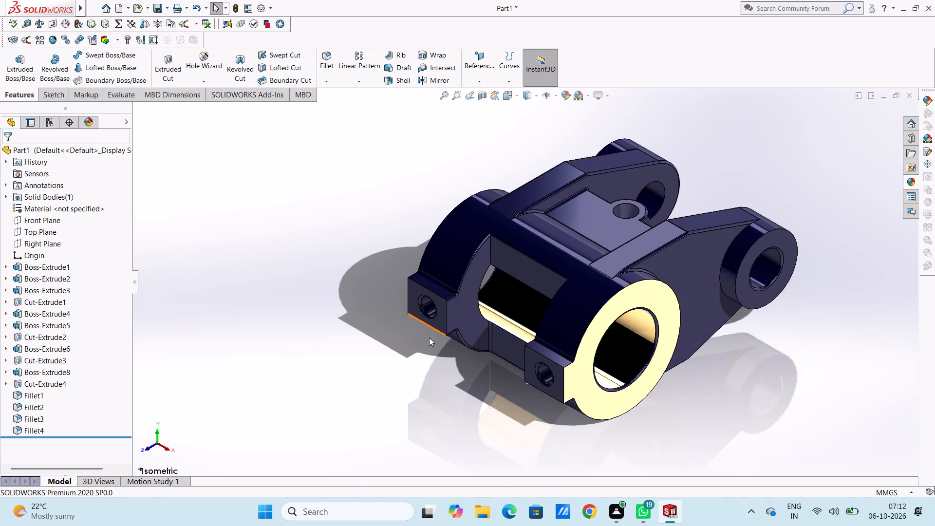
pyautogui.scroll(1, 429, 338)
pyautogui.scroll(-3, 497, 375)
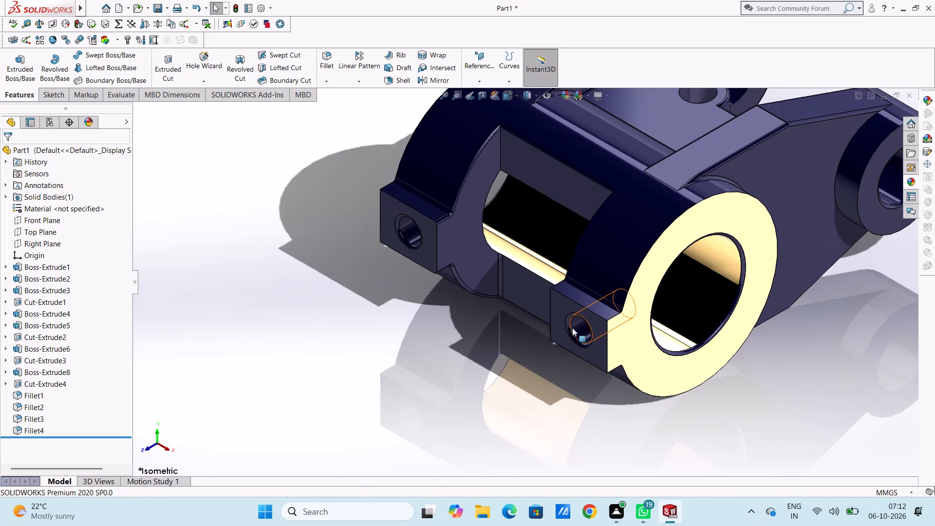
pyautogui.scroll(-4, 529, 336)
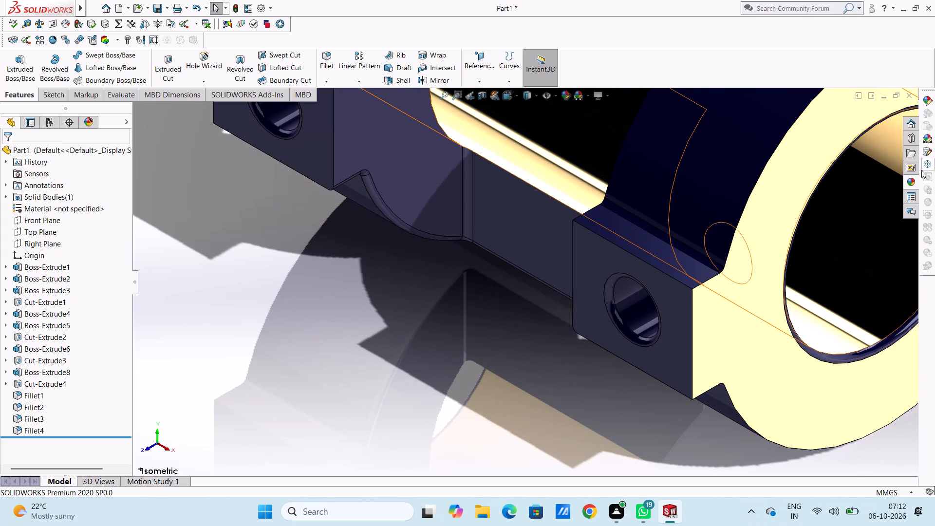
pyautogui.click(913, 181)
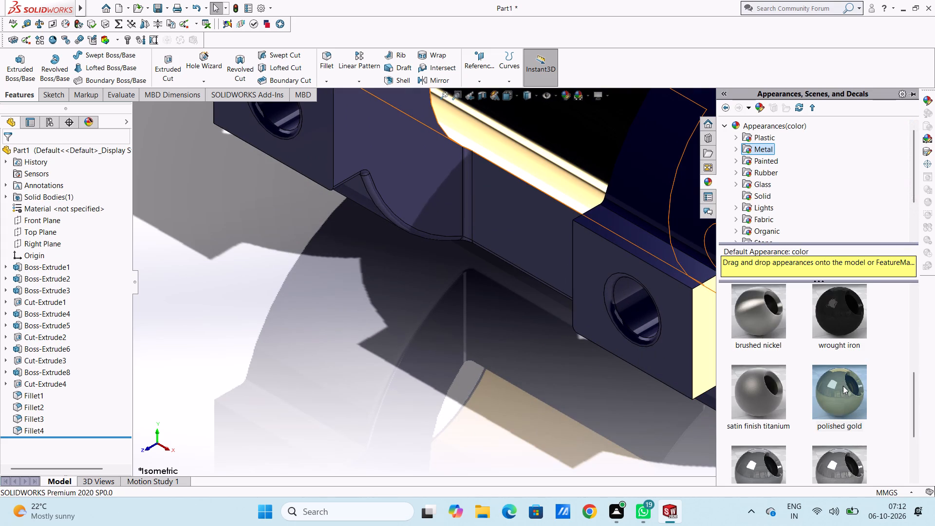
pyautogui.moveTo(847, 400); pyautogui.dragTo(670, 305)
pyautogui.click(670, 305)
# Apply polished gold to the filleted rim and the inner face of the hole in the gold-faced tab.
pyautogui.scroll(-1, 637, 310)
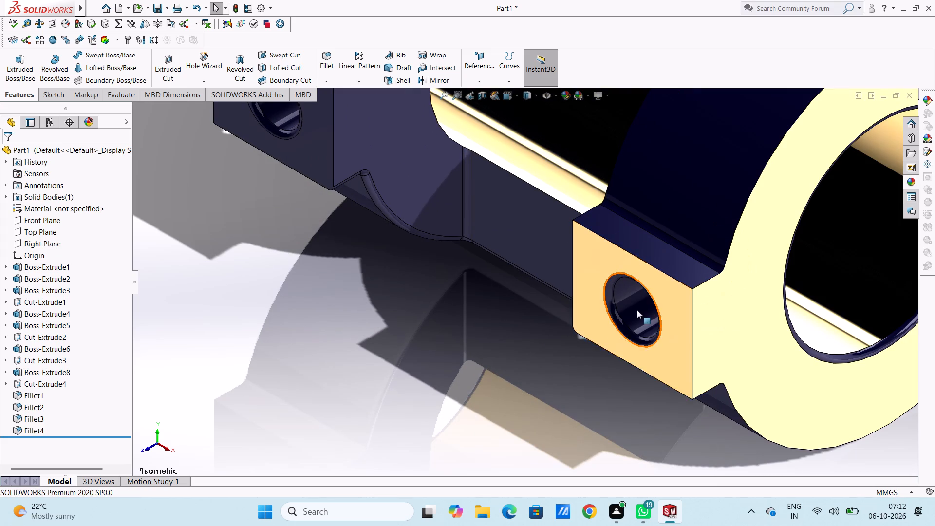
pyautogui.scroll(-3, 637, 310)
pyautogui.click(905, 183)
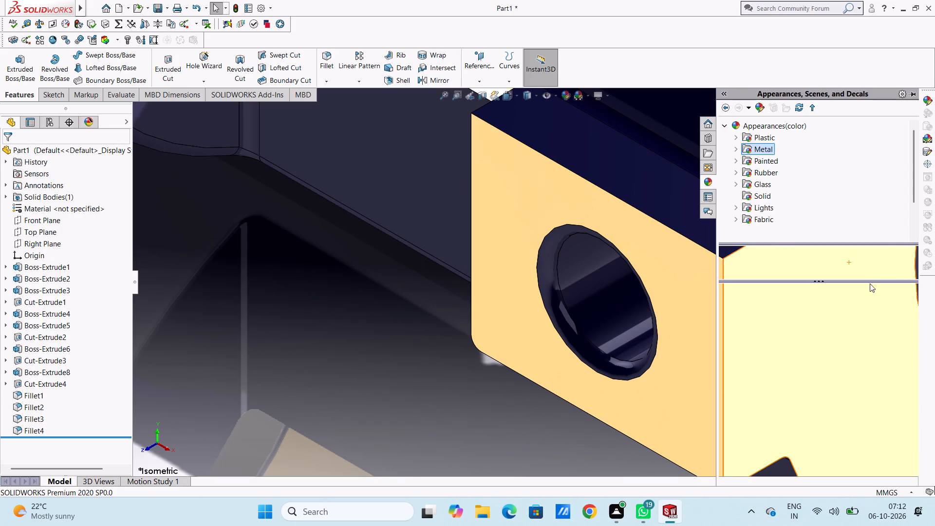
pyautogui.moveTo(844, 398); pyautogui.dragTo(586, 330)
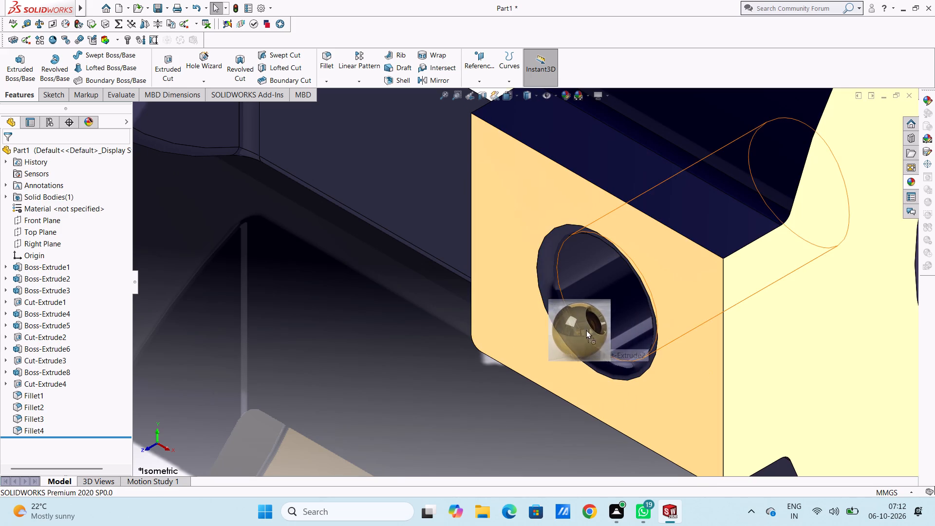
pyautogui.moveTo(586, 330); pyautogui.dragTo(526, 303)
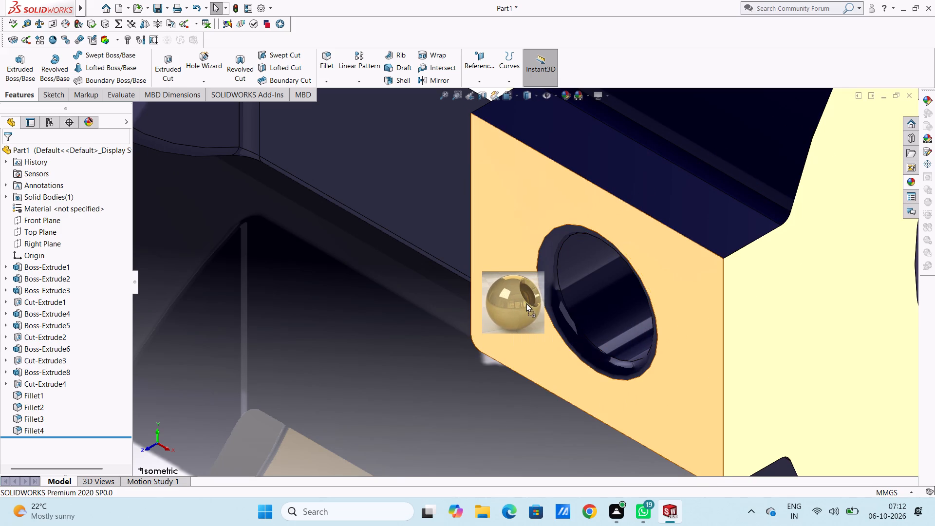
pyautogui.moveTo(526, 303); pyautogui.dragTo(544, 303)
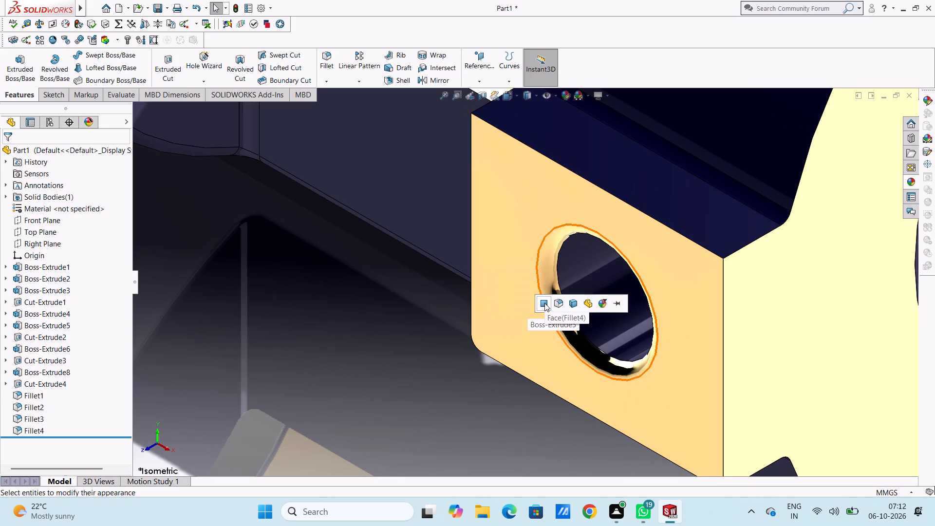
pyautogui.click(544, 303)
pyautogui.click(912, 182)
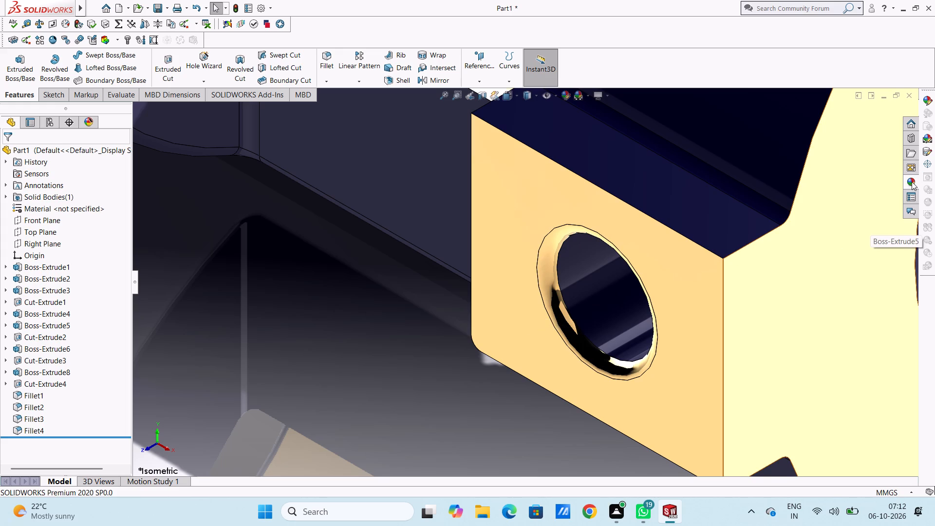
pyautogui.moveTo(833, 389); pyautogui.dragTo(592, 295)
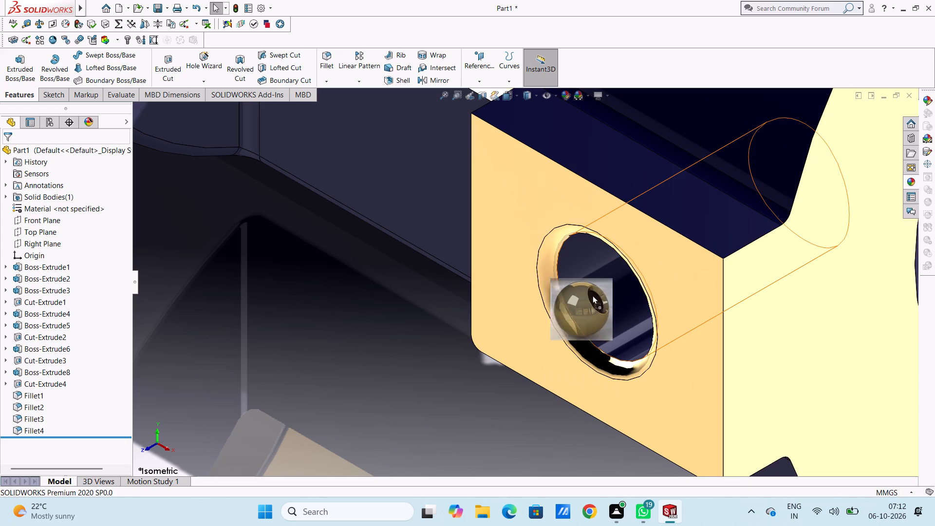
pyautogui.moveTo(592, 295); pyautogui.dragTo(618, 285)
pyautogui.click(618, 285)
# Apply polished gold to the filleted rim and the inner face of the hole in the second, still navy tab.
pyautogui.scroll(5, 618, 285)
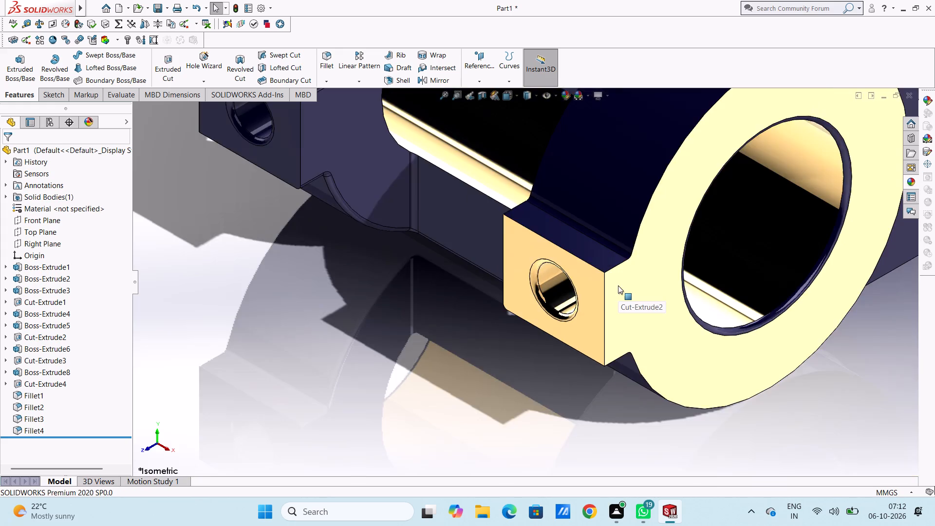
pyautogui.scroll(5, 618, 285)
pyautogui.scroll(2, 474, 282)
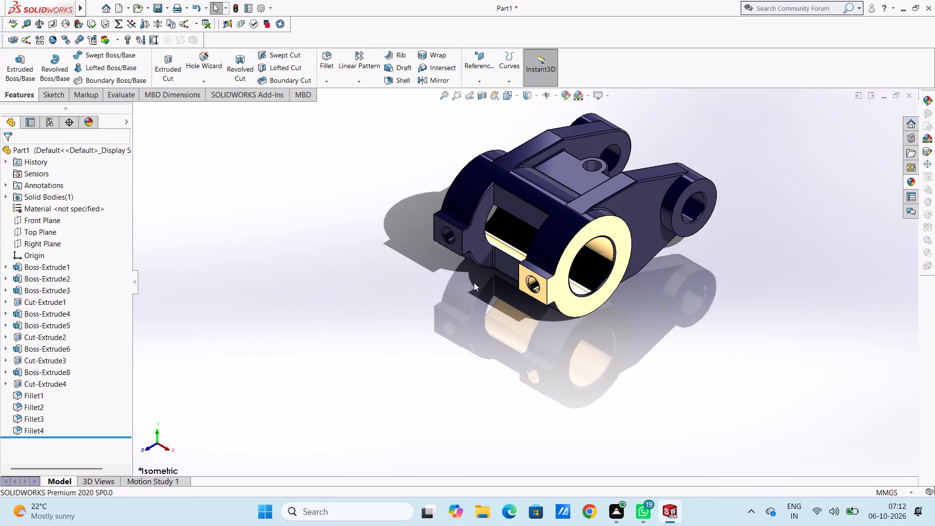
pyautogui.scroll(-7, 430, 231)
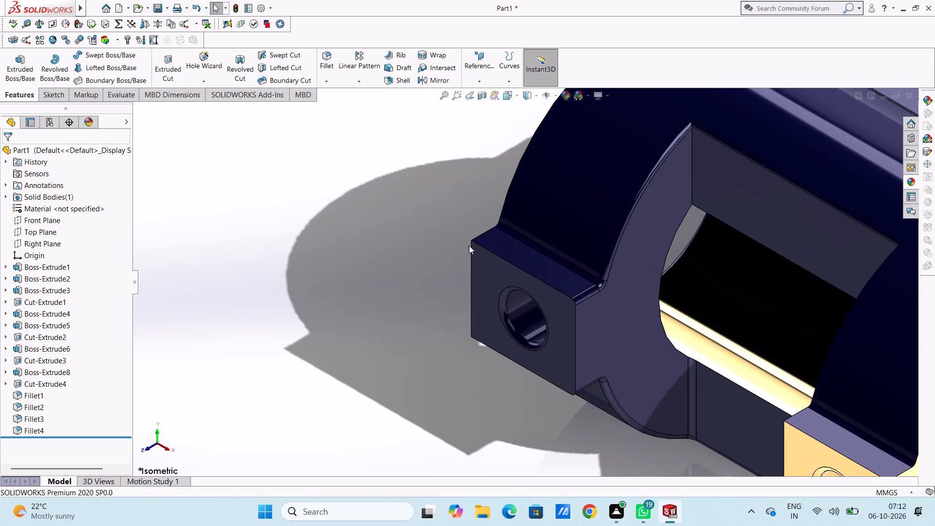
pyautogui.scroll(-3, 500, 291)
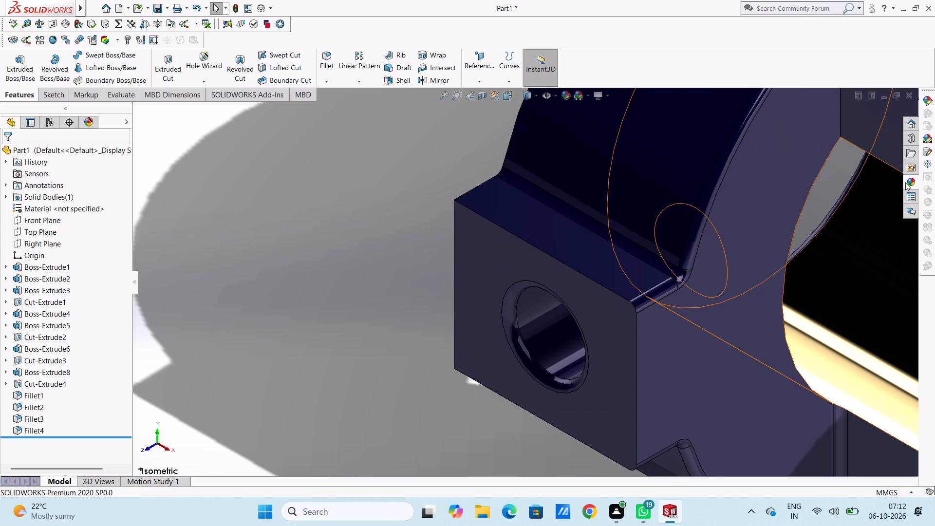
pyautogui.click(907, 179)
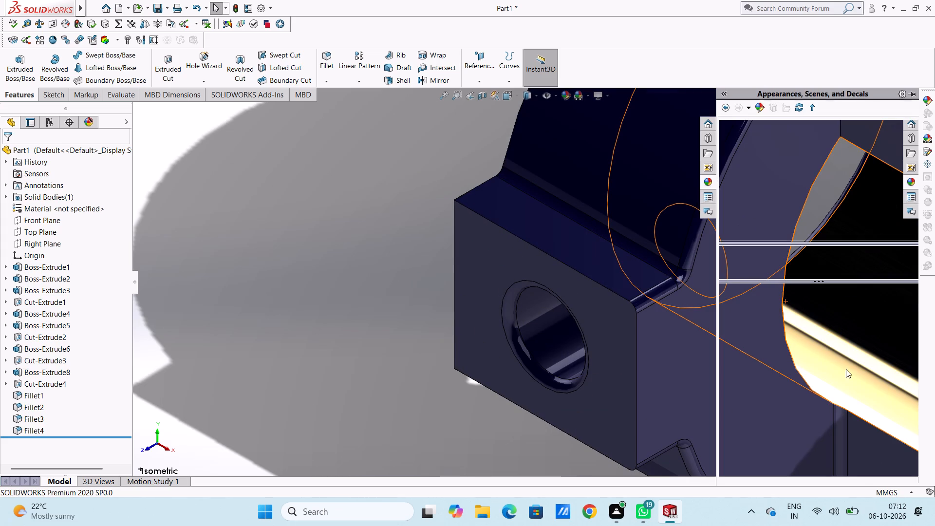
pyautogui.moveTo(849, 388); pyautogui.dragTo(582, 340)
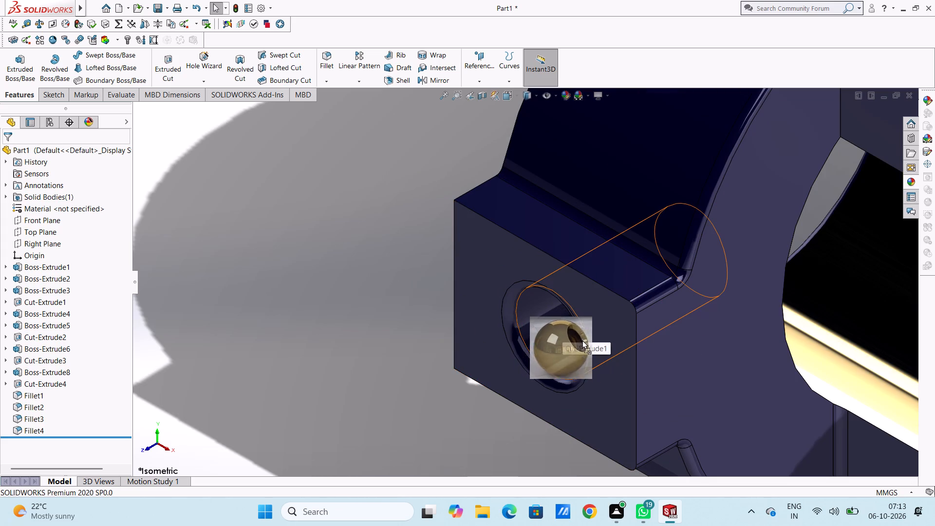
pyautogui.moveTo(582, 340); pyautogui.dragTo(592, 353)
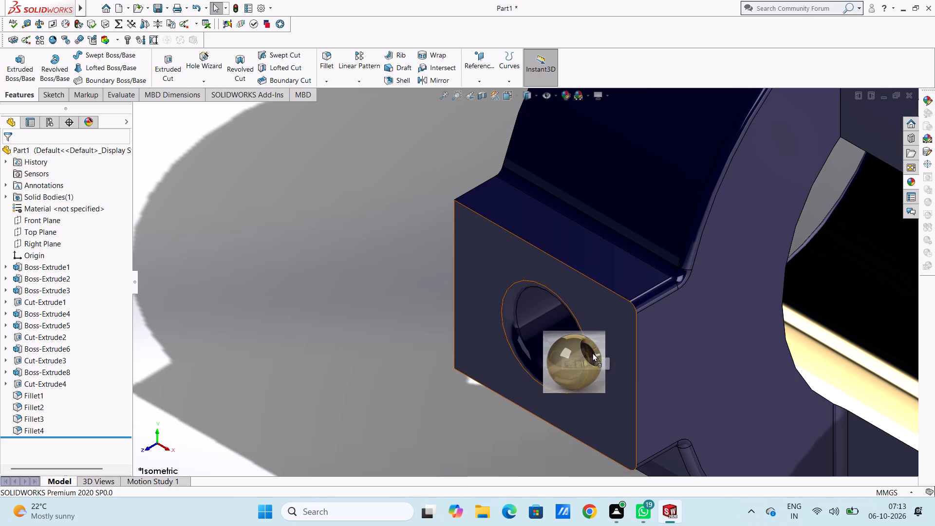
pyautogui.moveTo(592, 353); pyautogui.dragTo(586, 354)
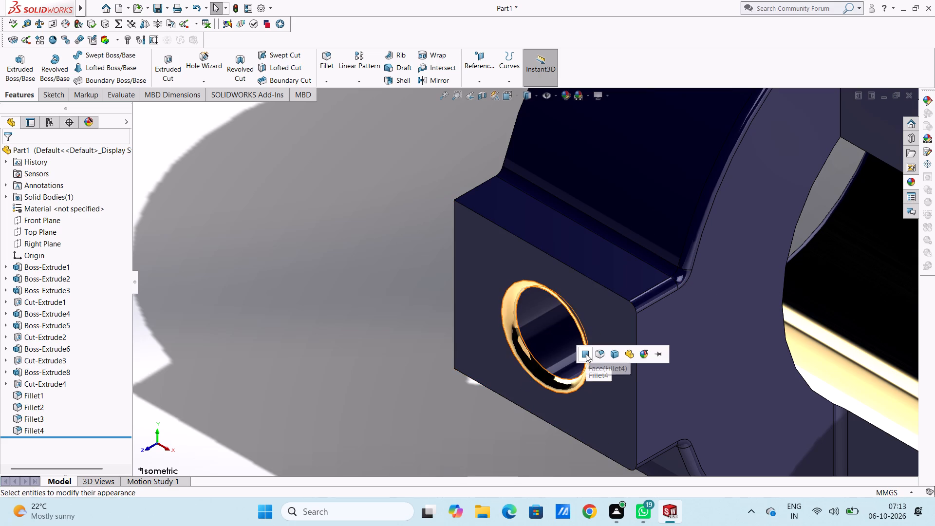
pyautogui.click(586, 354)
pyautogui.click(910, 180)
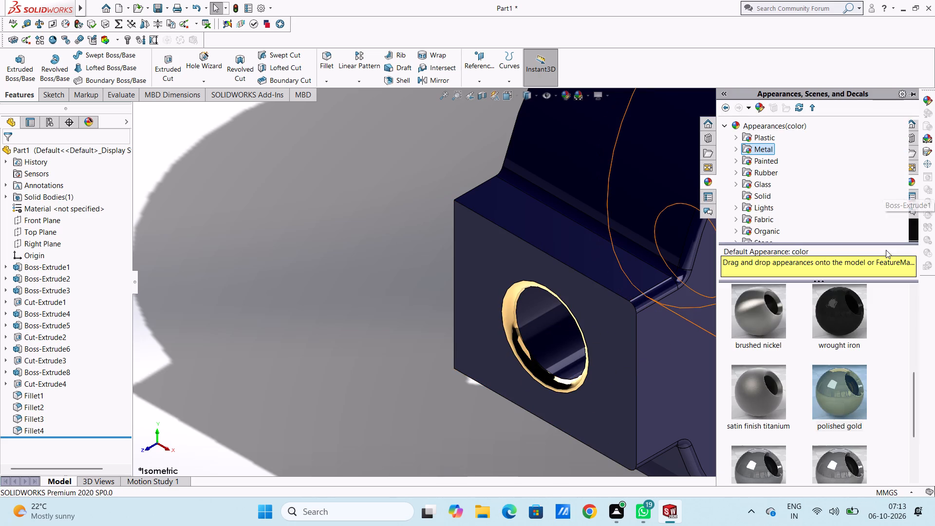
pyautogui.moveTo(847, 394); pyautogui.dragTo(552, 344)
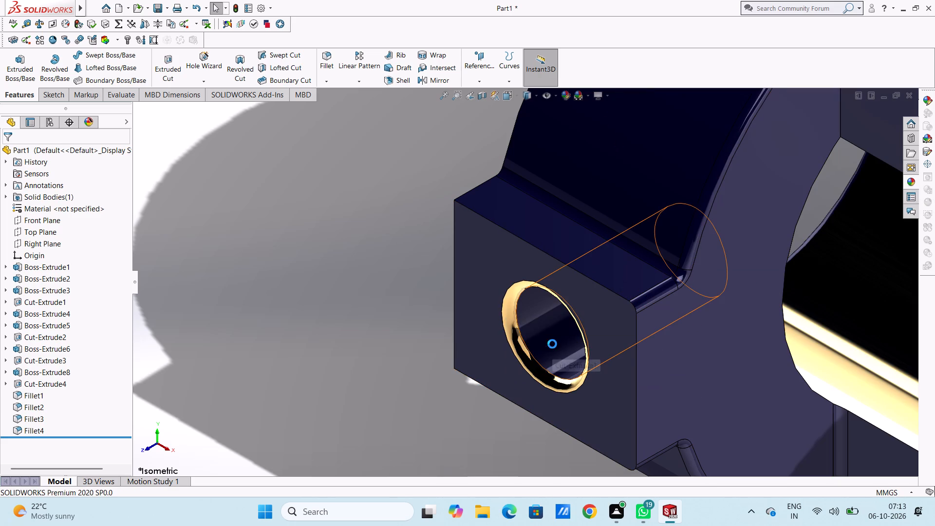
pyautogui.click(552, 344)
# Apply the polished gold appearance to the front face of the second holed tab only.
pyautogui.click(912, 182)
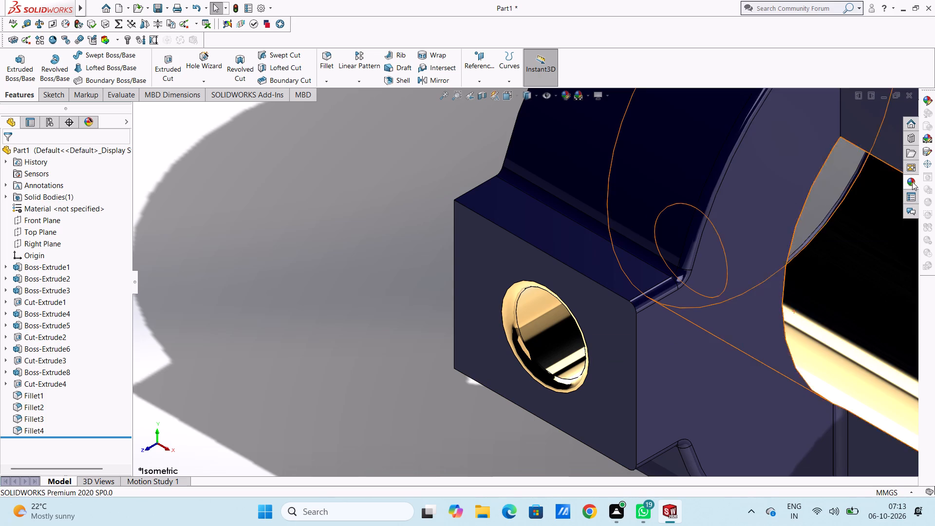
pyautogui.moveTo(842, 393); pyautogui.dragTo(503, 281)
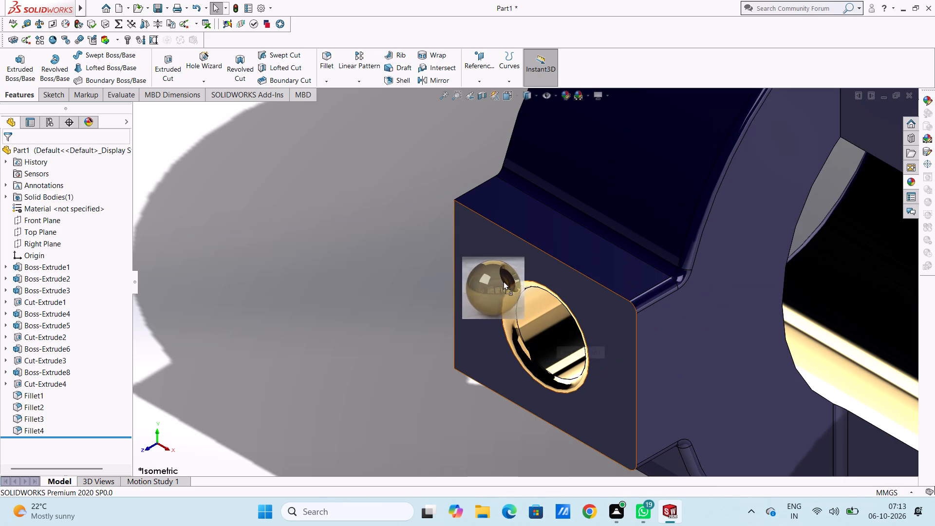
pyautogui.moveTo(503, 281); pyautogui.dragTo(500, 276)
pyautogui.click(500, 276)
# Apply polished gold to the flat end face of the large ring on the opposite side of the part, on that face only.
pyautogui.scroll(5, 425, 313)
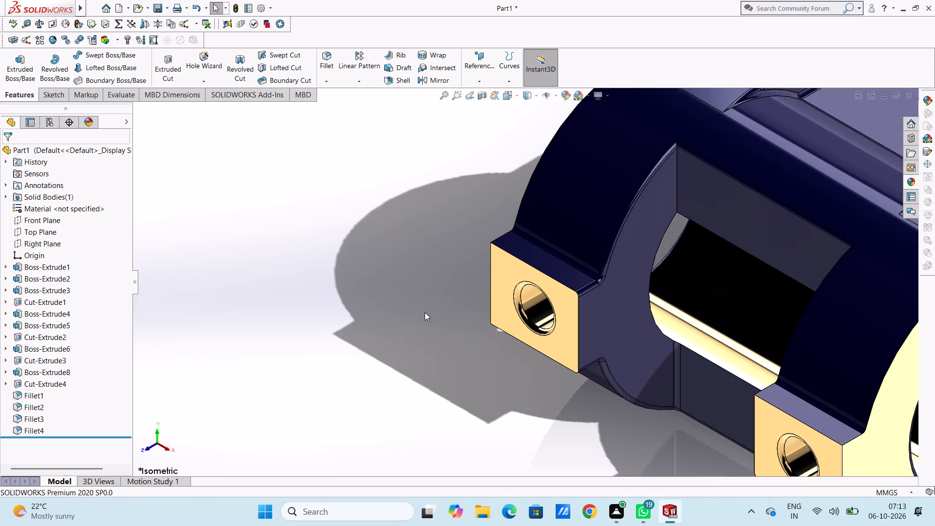
pyautogui.scroll(4, 416, 305)
pyautogui.moveTo(416, 281); pyautogui.dragTo(539, 374, button='middle')
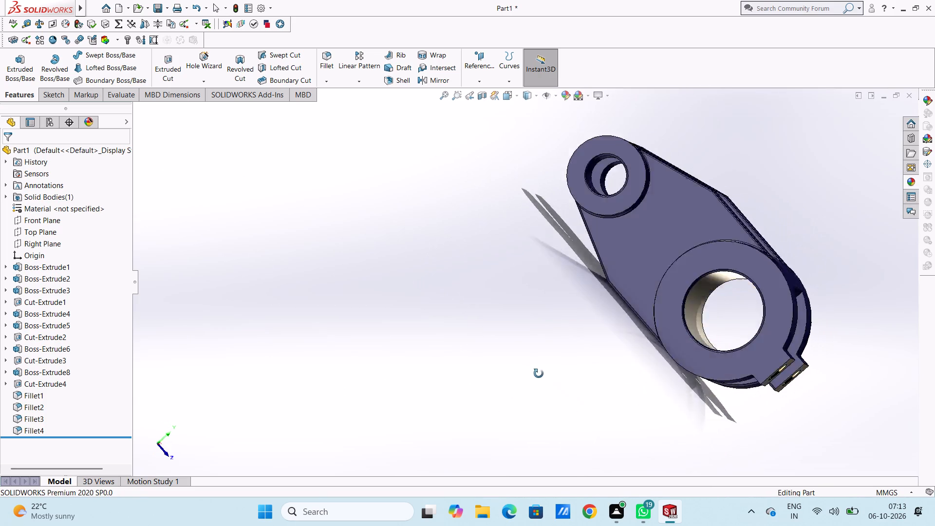
pyautogui.moveTo(539, 374); pyautogui.dragTo(523, 389, button='middle')
pyautogui.scroll(-3, 690, 348)
pyautogui.click(908, 179)
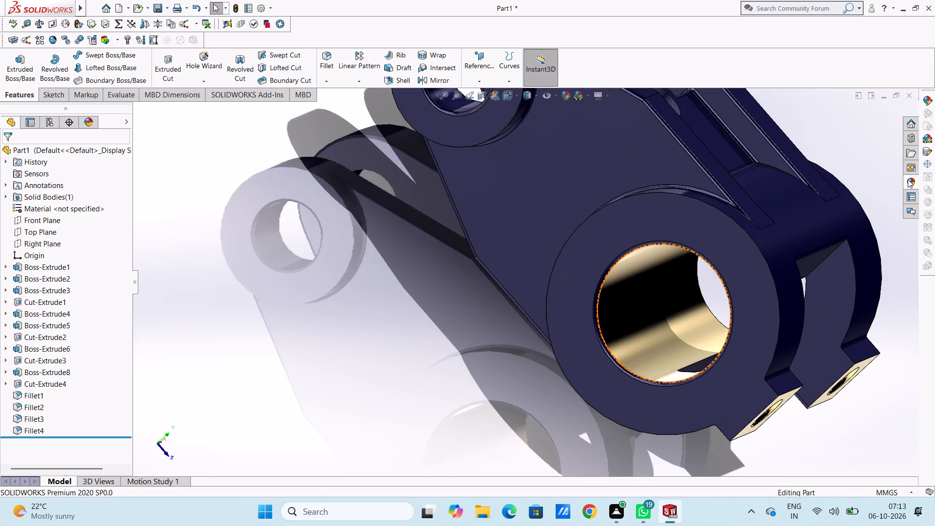
pyautogui.moveTo(843, 378); pyautogui.dragTo(657, 221)
pyautogui.click(657, 221)
# Apply the polished gold appearance to the flat outer end face of the small ring on the same side.
pyautogui.scroll(5, 451, 377)
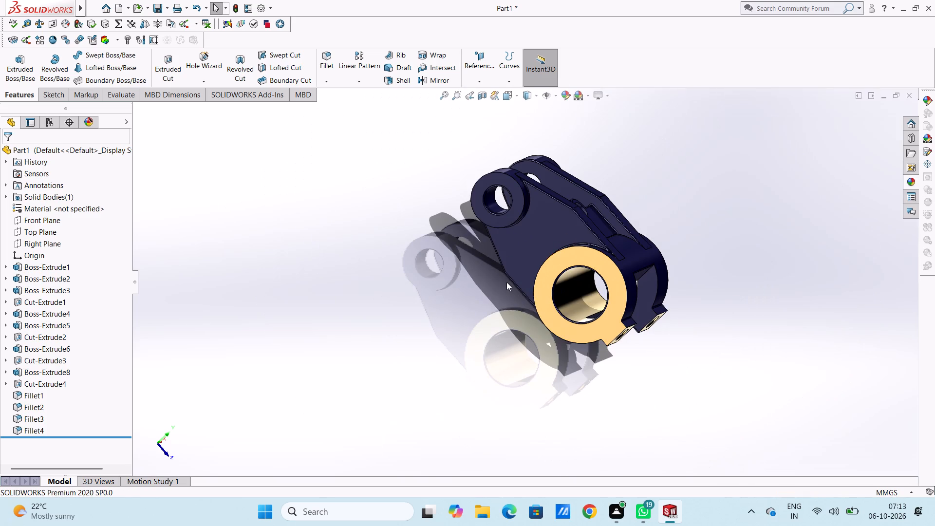
pyautogui.scroll(-8, 494, 181)
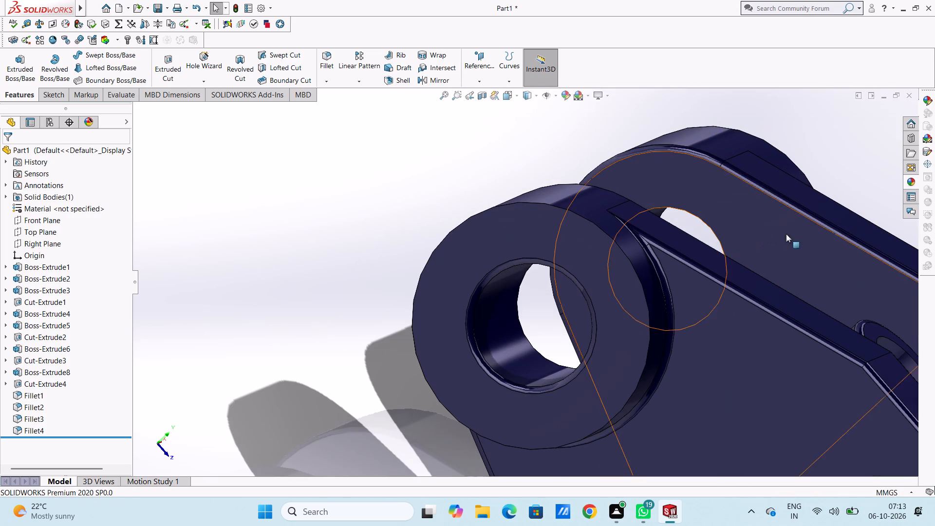
pyautogui.click(909, 179)
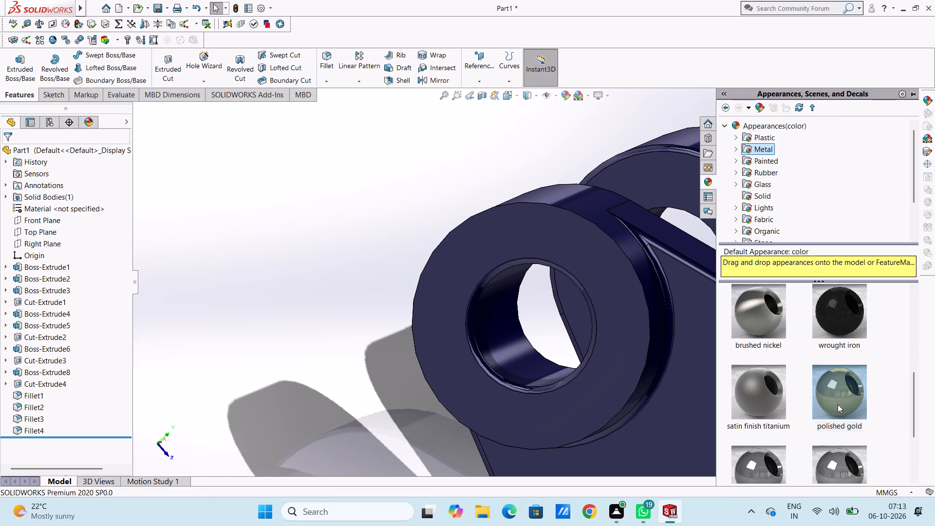
pyautogui.moveTo(844, 396); pyautogui.dragTo(593, 301)
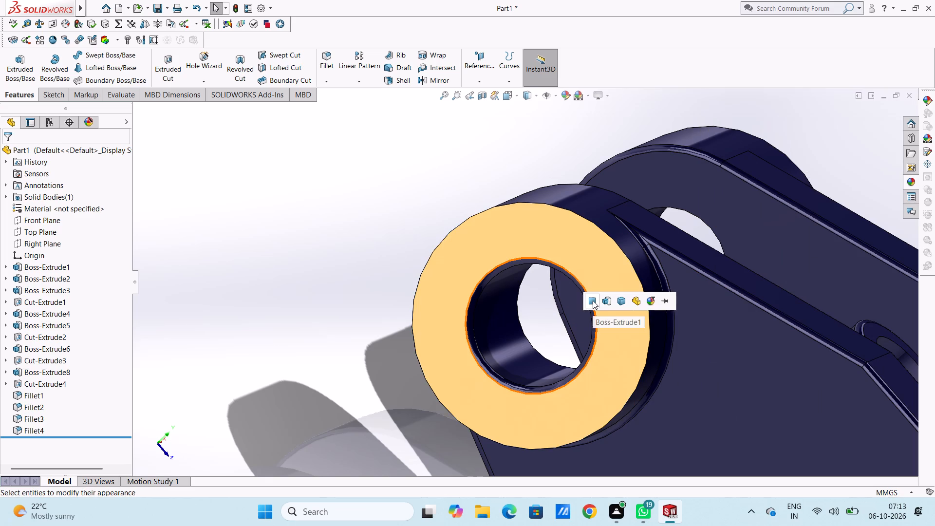
pyautogui.click(593, 301)
# Apply polished gold to the filleted rim and the inner face of the bore in the gold-faced small ring.
pyautogui.scroll(-3, 518, 313)
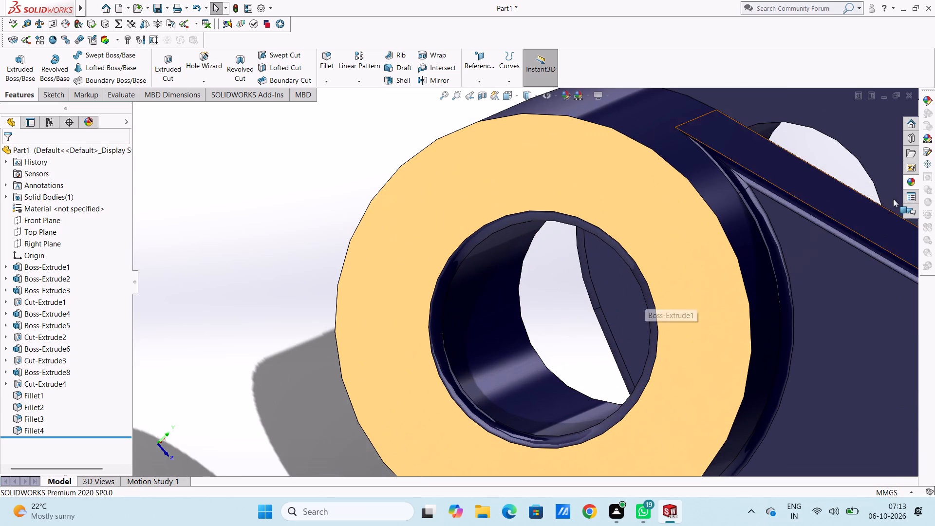
pyautogui.click(905, 185)
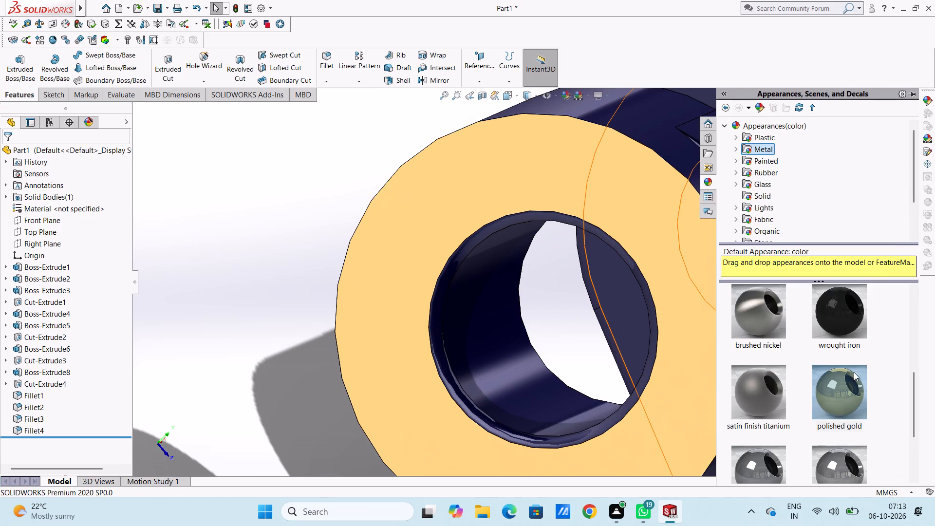
pyautogui.moveTo(844, 386); pyautogui.dragTo(432, 341)
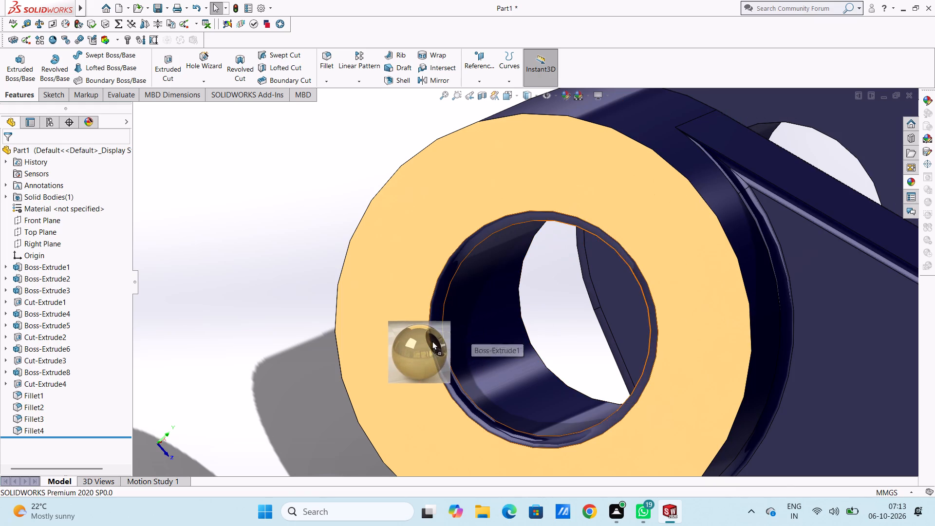
pyautogui.moveTo(432, 341); pyautogui.dragTo(437, 343)
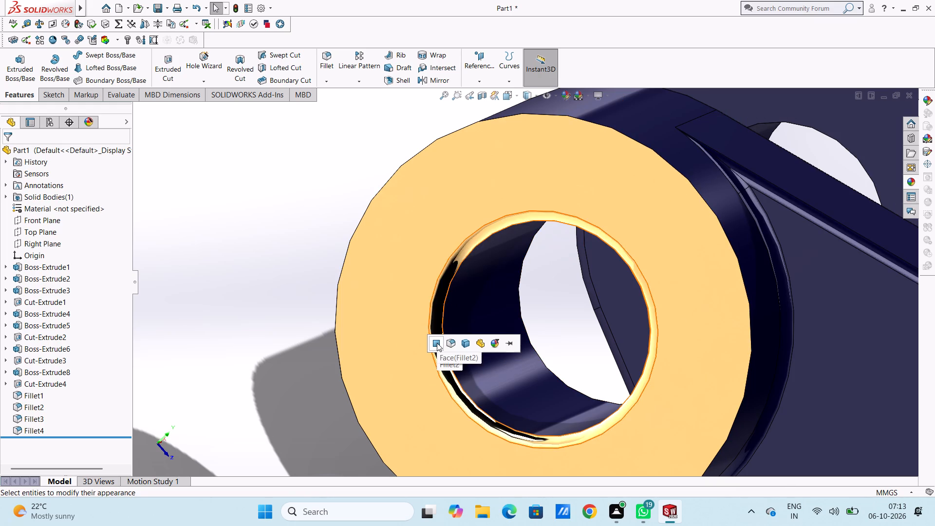
pyautogui.click(437, 343)
pyautogui.moveTo(565, 319); pyautogui.dragTo(548, 321, button='middle')
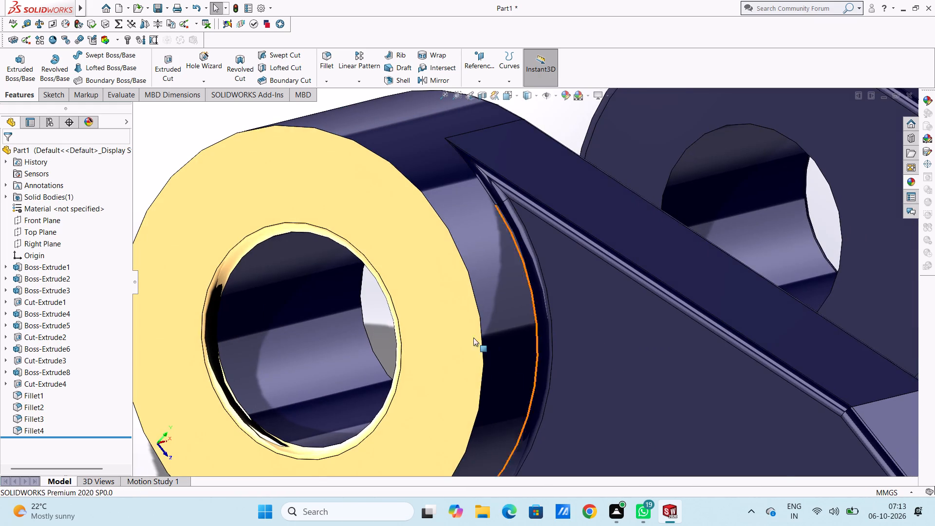
pyautogui.scroll(5, 454, 331)
pyautogui.middleClick(445, 328)
pyautogui.scroll(-5, 415, 301)
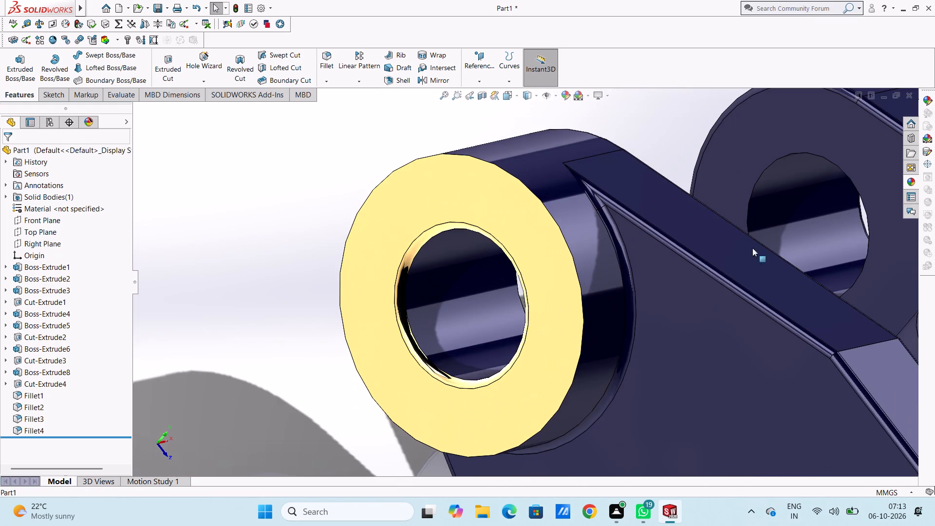
pyautogui.click(910, 184)
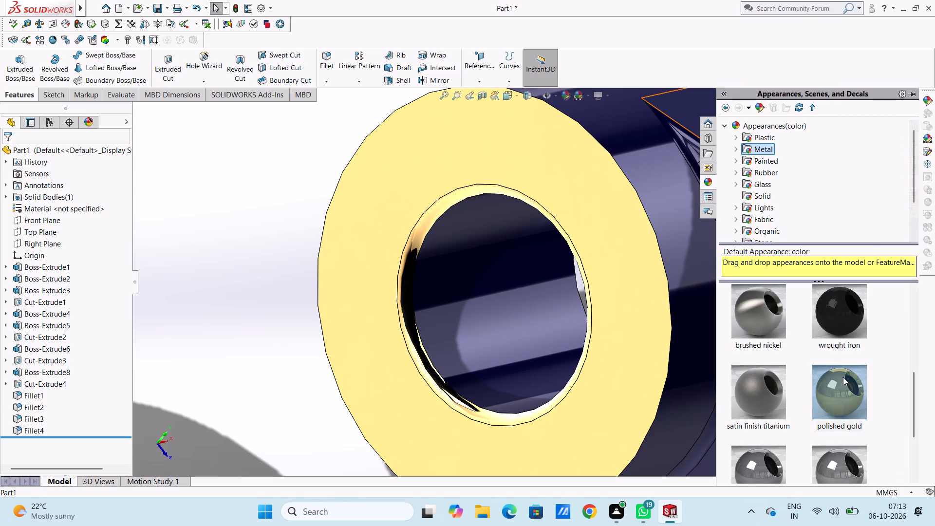
pyautogui.moveTo(846, 385); pyautogui.dragTo(531, 307)
pyautogui.click(531, 307)
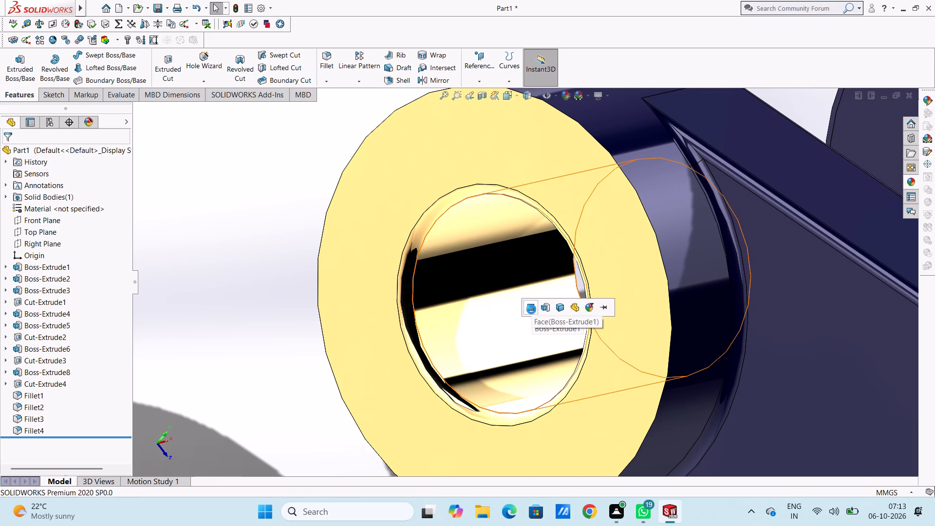
# Apply the polished gold appearance to the inner face of the hole in the rounded boss block between the webs.
pyautogui.scroll(15, 542, 338)
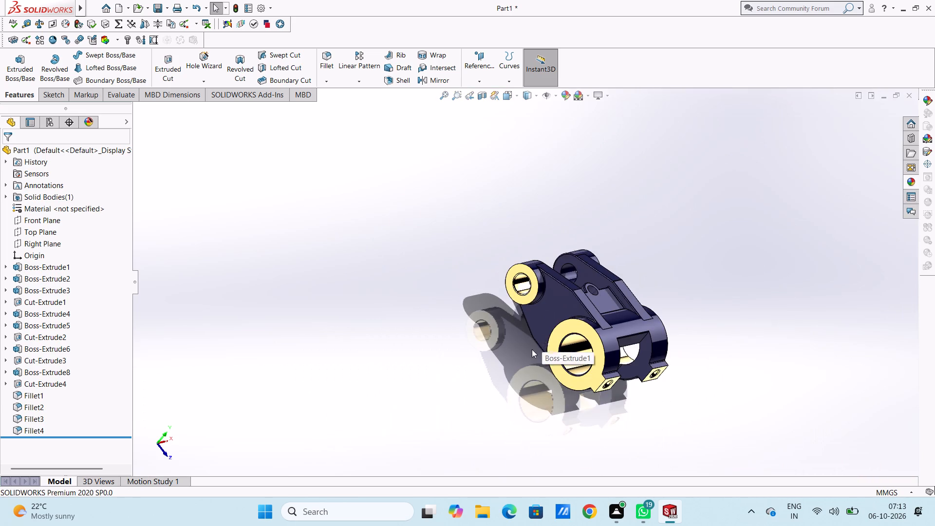
pyautogui.moveTo(535, 347); pyautogui.dragTo(451, 261, button='middle')
pyautogui.moveTo(521, 236); pyautogui.dragTo(495, 235, button='middle')
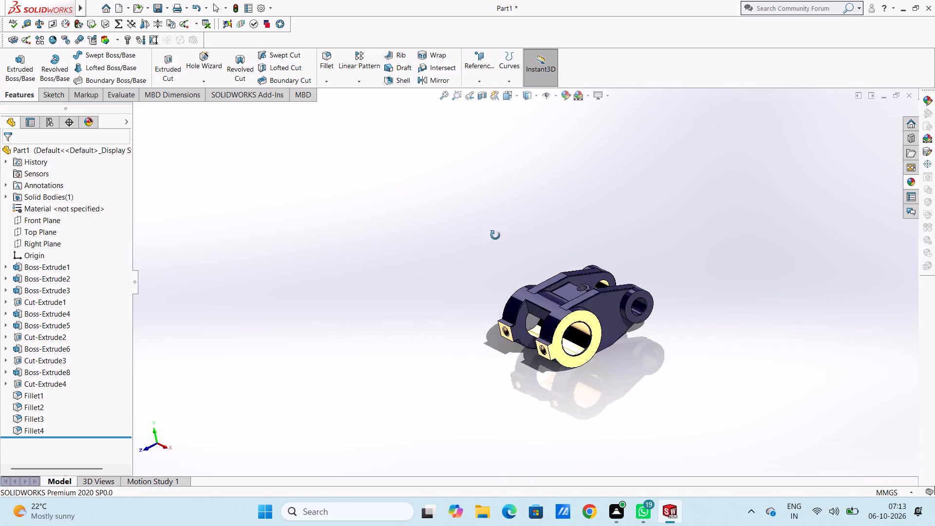
pyautogui.moveTo(495, 235); pyautogui.dragTo(486, 235, button='middle')
pyautogui.moveTo(672, 253); pyautogui.dragTo(713, 311, button='middle')
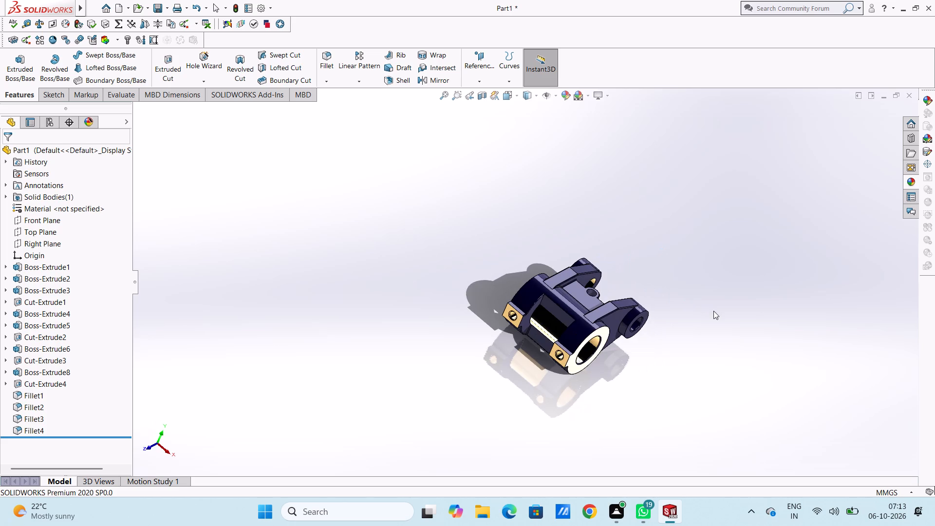
pyautogui.scroll(-8, 592, 297)
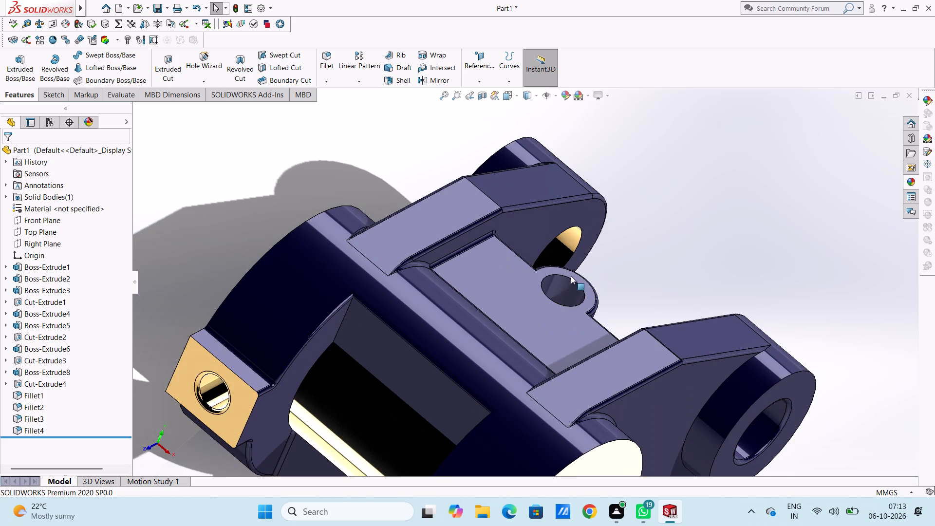
pyautogui.scroll(-8, 564, 278)
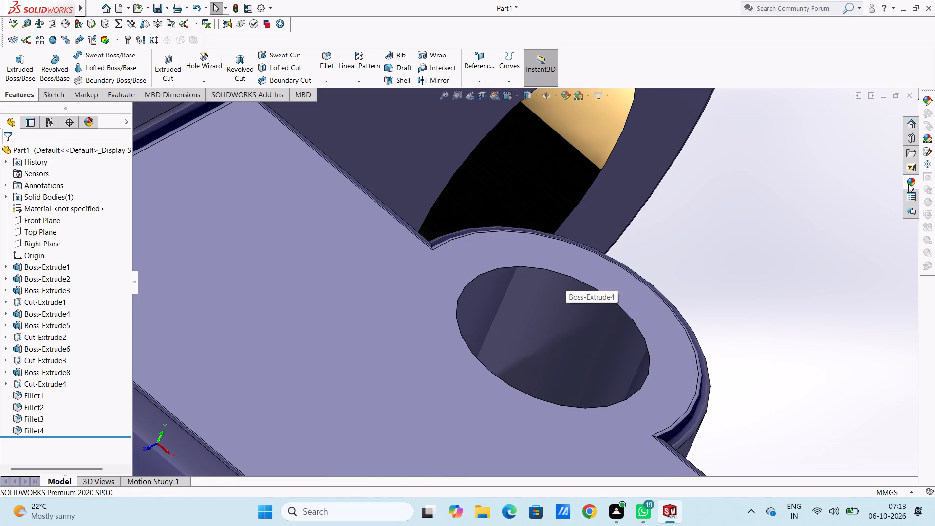
pyautogui.click(908, 182)
pyautogui.moveTo(847, 389); pyautogui.dragTo(779, 368)
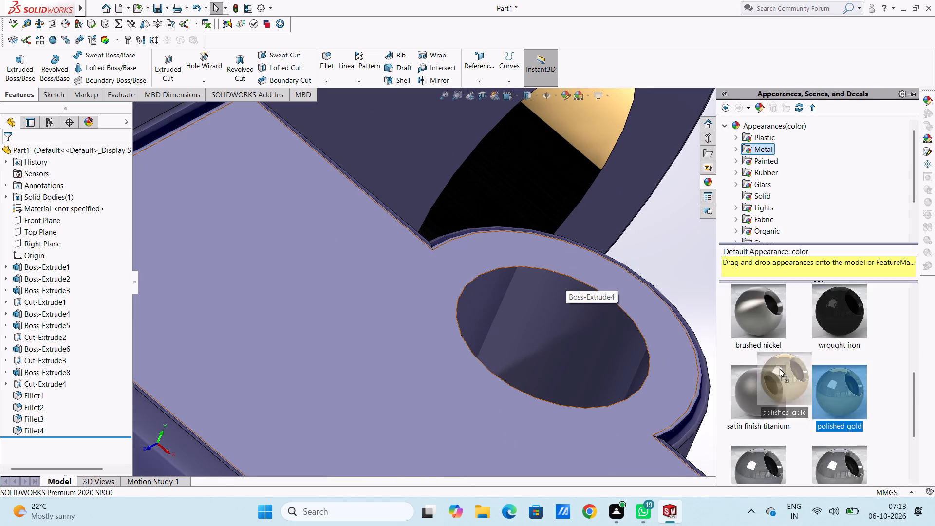
pyautogui.moveTo(779, 368); pyautogui.dragTo(587, 340)
pyautogui.click(587, 340)
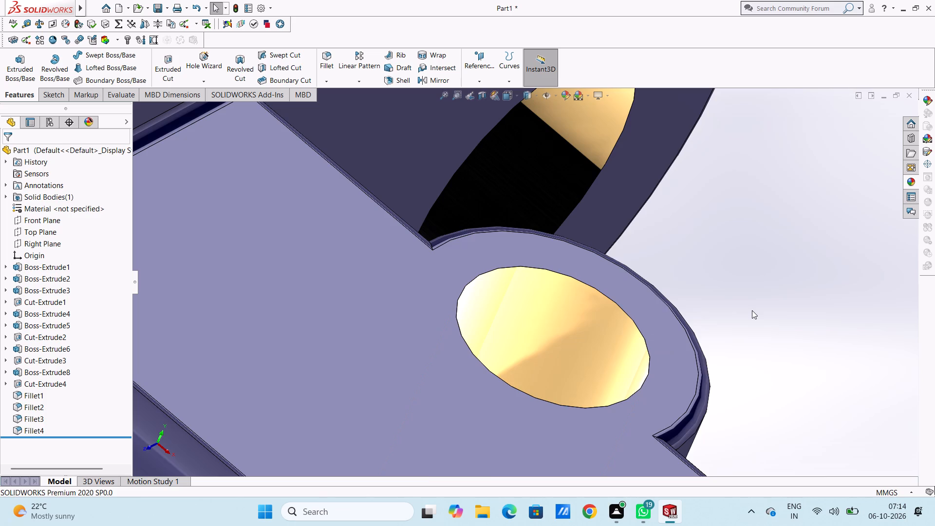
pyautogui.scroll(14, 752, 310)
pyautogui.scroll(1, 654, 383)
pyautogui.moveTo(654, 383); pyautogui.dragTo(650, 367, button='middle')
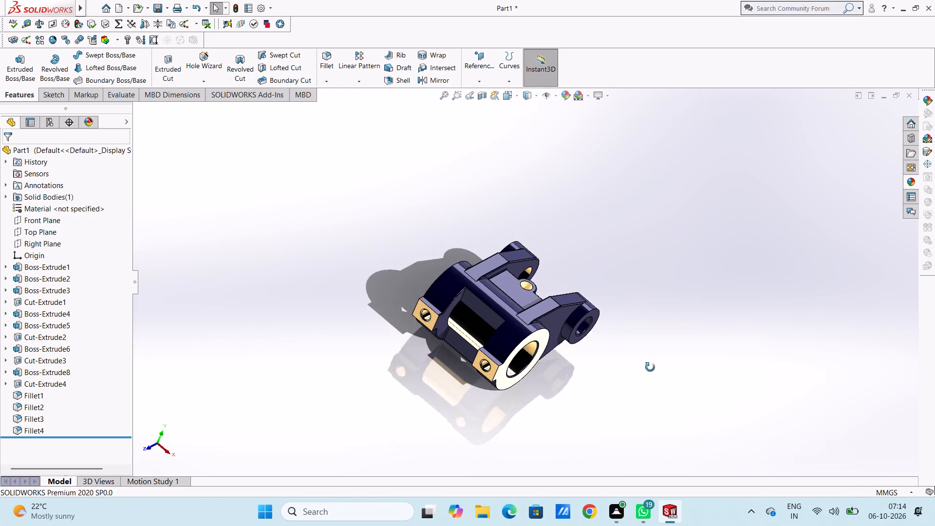
# Apply polished gold to the filleted rim of the bore in the small ring that is still all navy, on that face only.
pyautogui.moveTo(650, 367); pyautogui.dragTo(649, 347, button='middle')
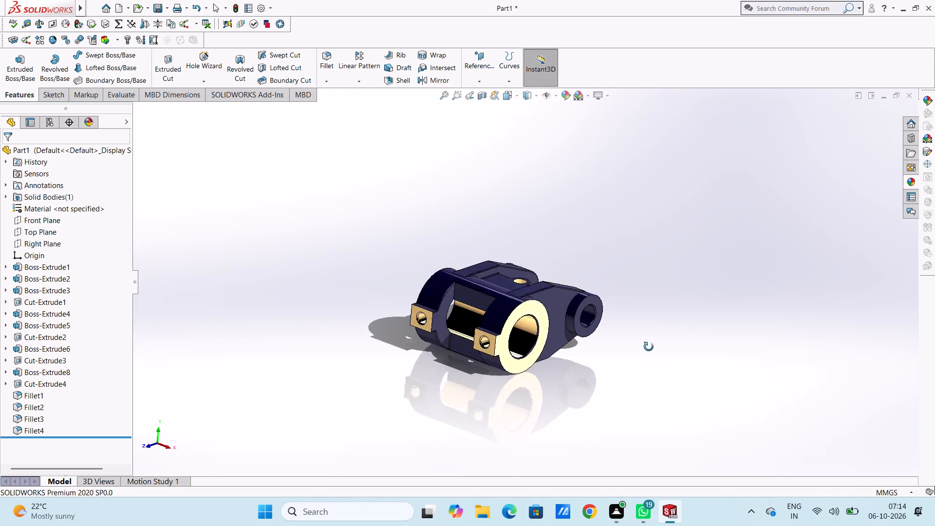
pyautogui.moveTo(649, 347); pyautogui.dragTo(626, 337, button='middle')
pyautogui.scroll(-6, 530, 290)
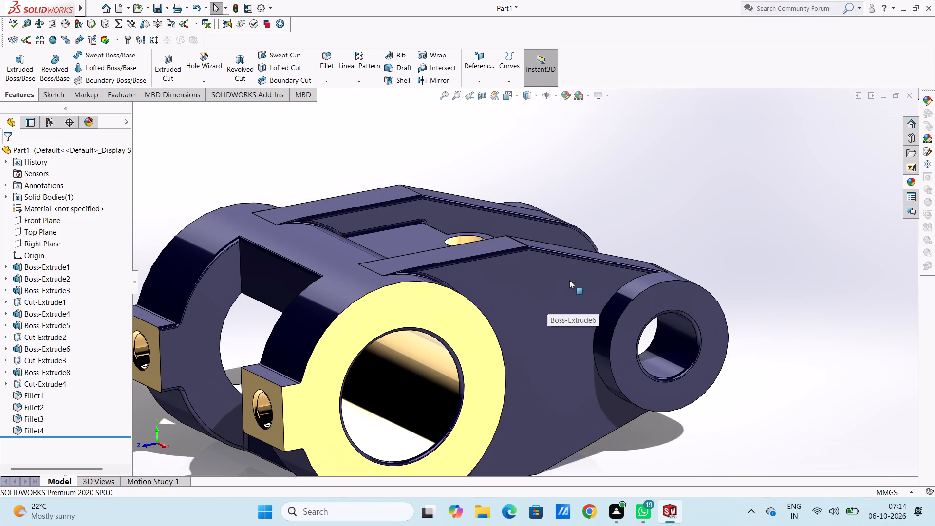
pyautogui.scroll(-4, 575, 284)
pyautogui.scroll(-2, 746, 356)
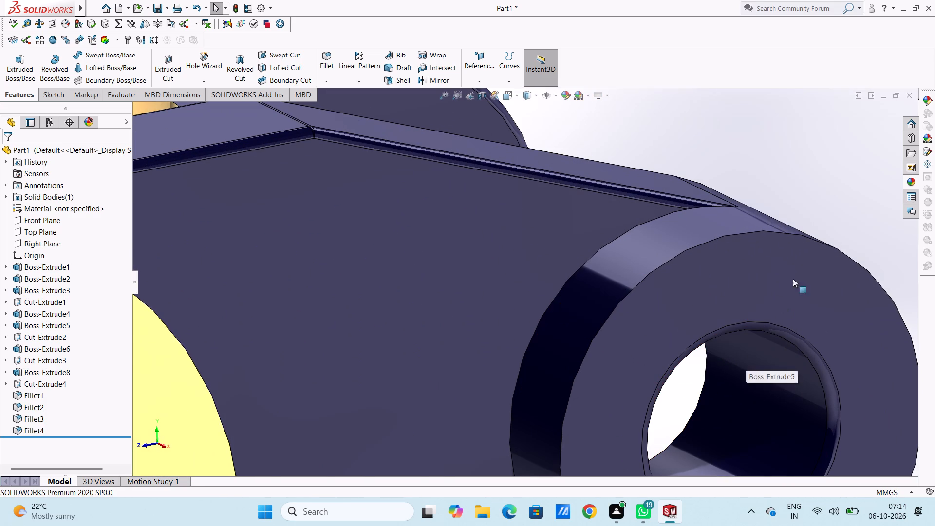
pyautogui.click(912, 181)
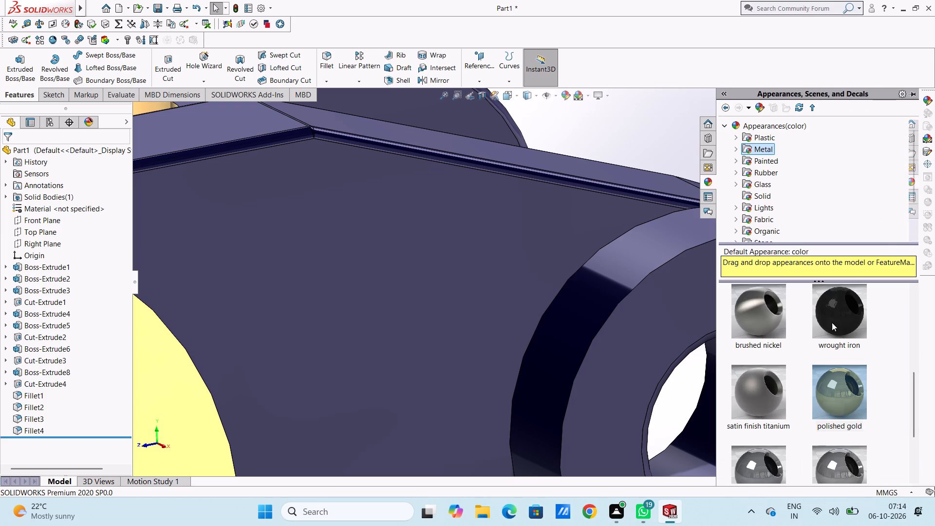
pyautogui.moveTo(860, 396); pyautogui.dragTo(833, 387)
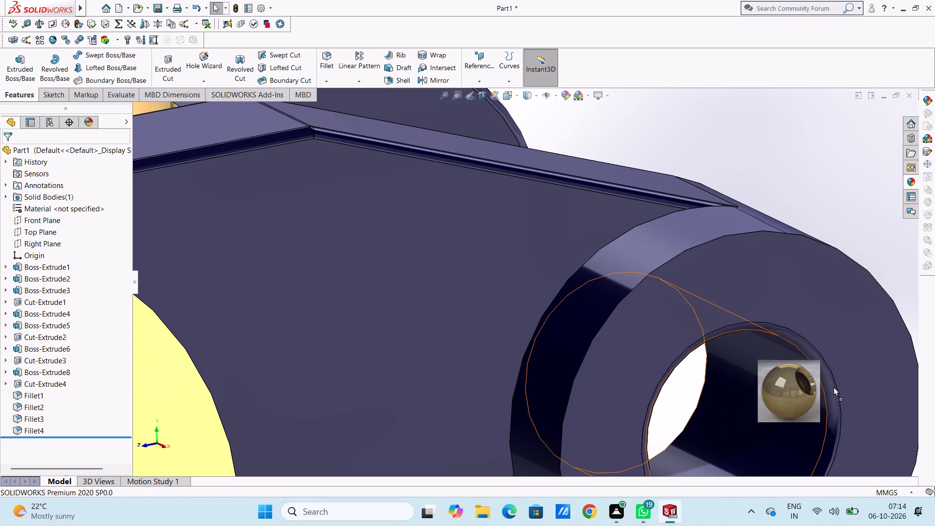
pyautogui.moveTo(833, 387); pyautogui.dragTo(835, 388)
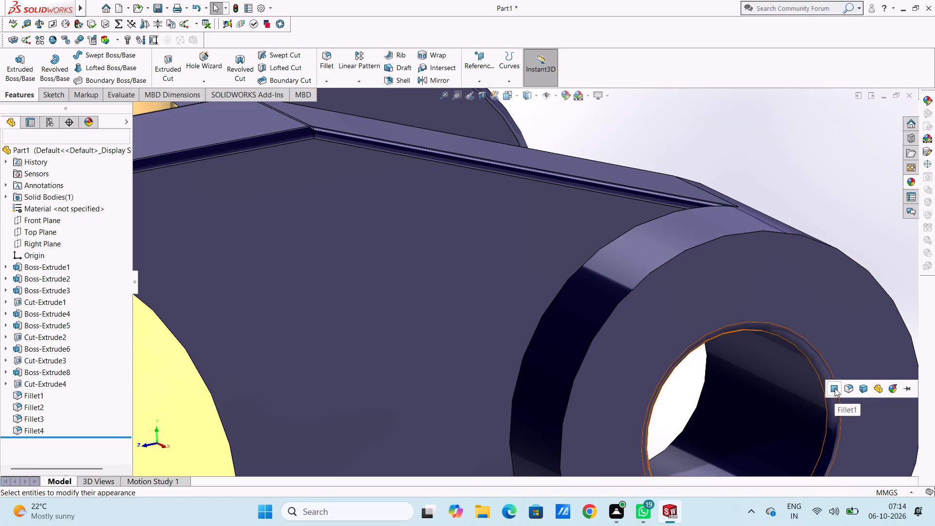
pyautogui.click(835, 388)
# Apply the polished gold appearance to the flat outer end face of that same small ring, on that face only.
pyautogui.scroll(5, 821, 390)
pyautogui.scroll(-4, 515, 347)
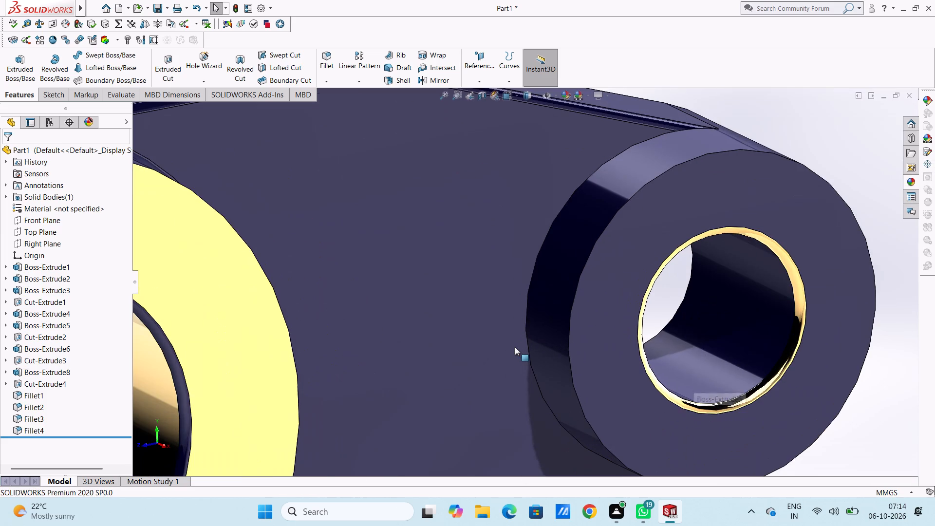
pyautogui.click(910, 182)
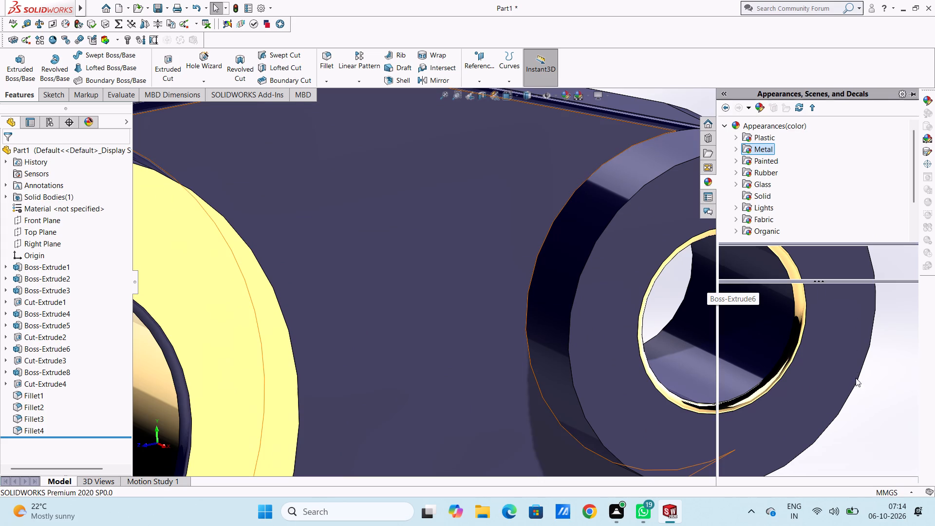
pyautogui.moveTo(850, 388); pyautogui.dragTo(625, 301)
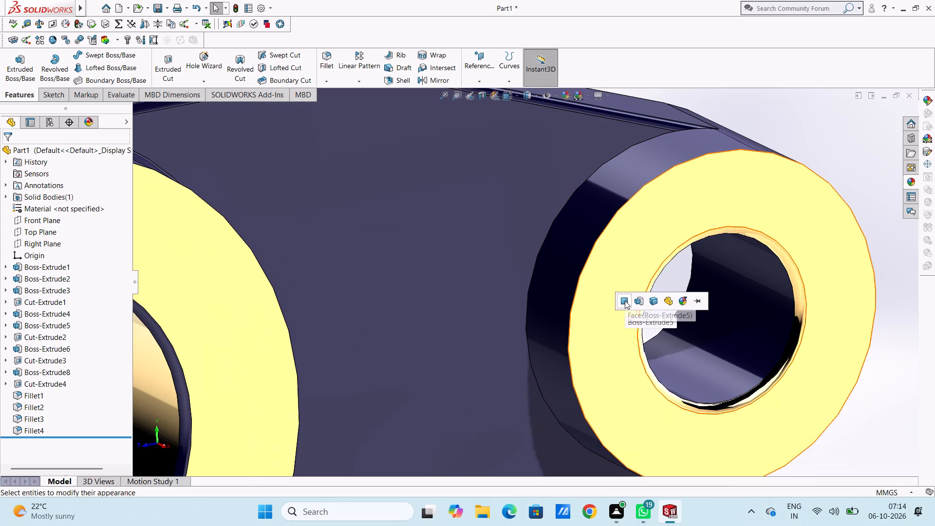
pyautogui.click(625, 301)
# Apply the polished gold appearance to the inner cylindrical face of the bore in that small ring, on that face only.
pyautogui.scroll(5, 761, 302)
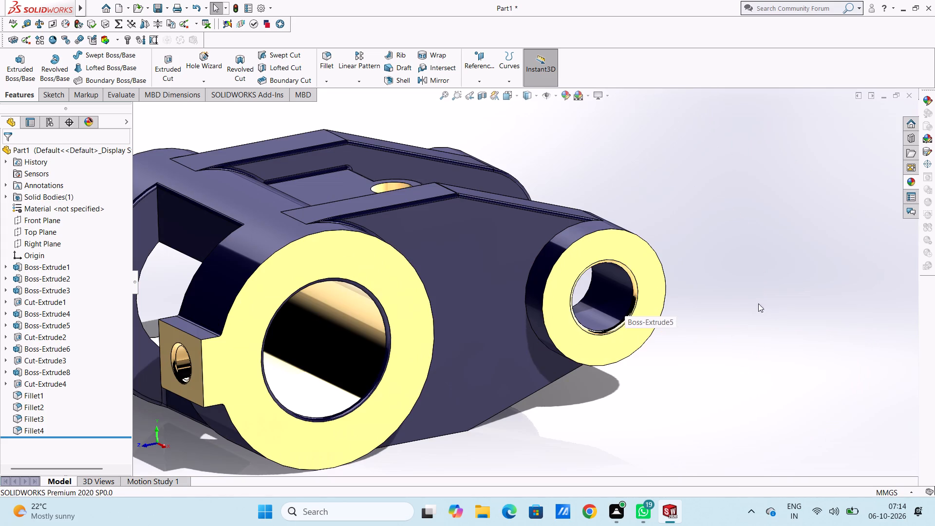
pyautogui.moveTo(752, 346); pyautogui.dragTo(740, 341)
pyautogui.scroll(-10, 574, 294)
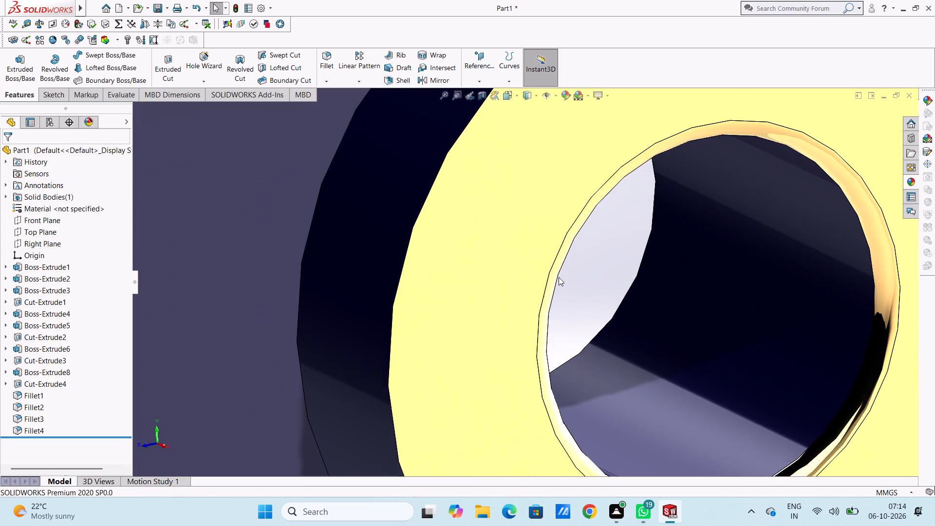
pyautogui.click(914, 180)
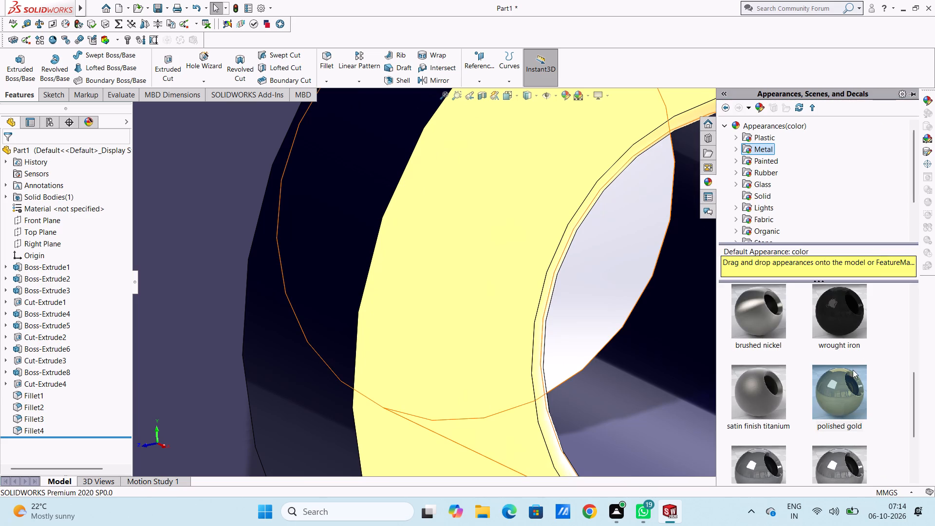
pyautogui.moveTo(853, 384); pyautogui.dragTo(709, 359)
pyautogui.click(708, 359)
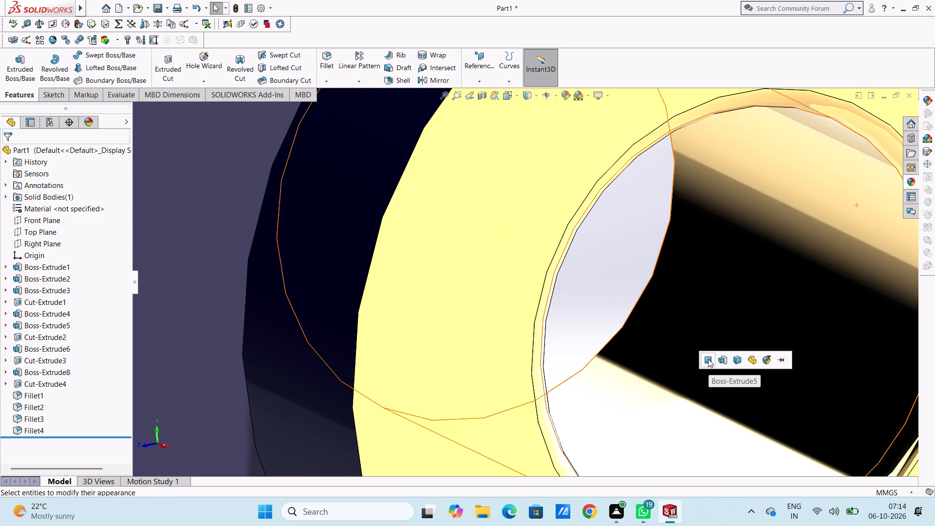
pyautogui.scroll(11, 708, 359)
pyautogui.scroll(3, 764, 332)
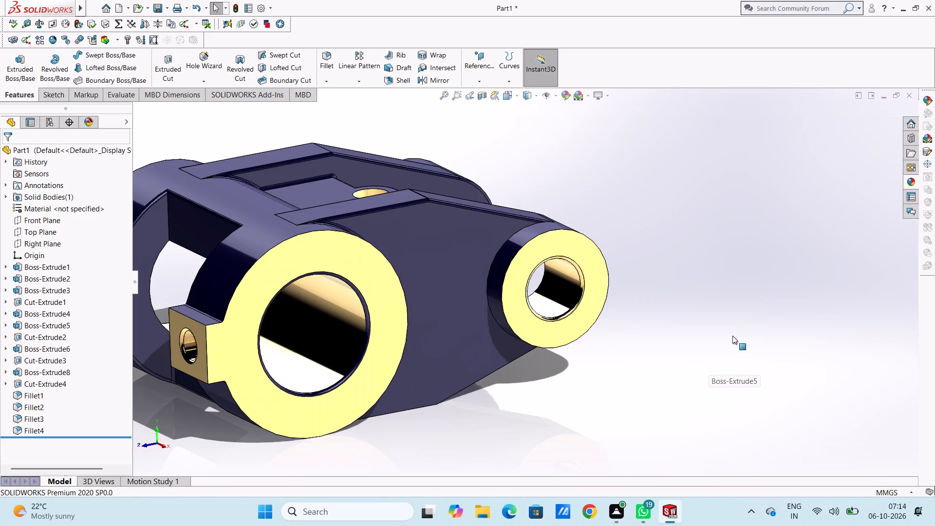
pyautogui.press('Escape')
pyautogui.press('Escape')
pyautogui.press('Escape')
pyautogui.press('Escape')
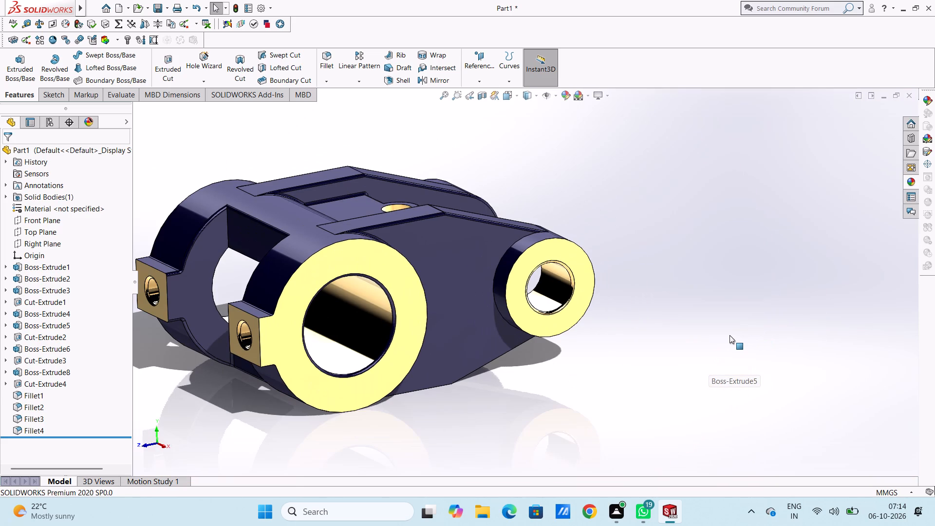
# Save the part in the Documents folder as a SOLIDWORKS Part named "double end pivot link".
pyautogui.hotkey('ctrl', '7')
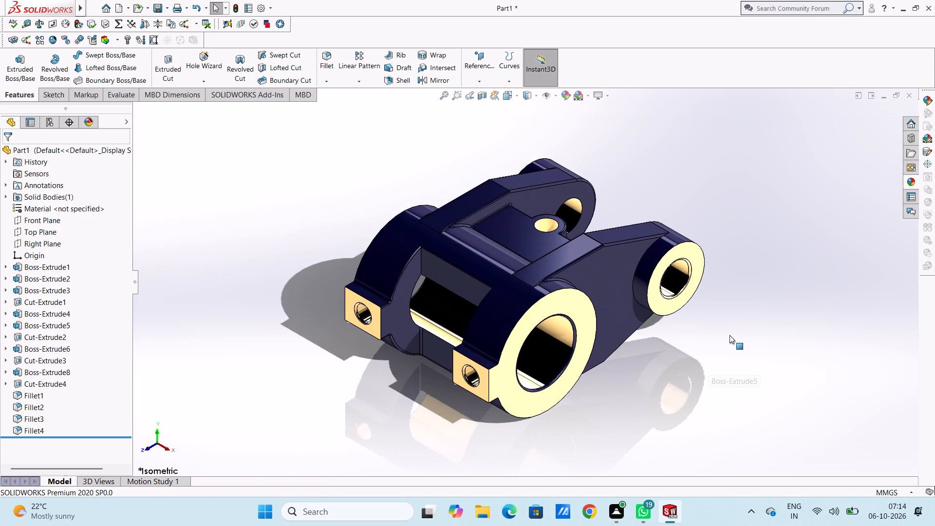
pyautogui.click(748, 347)
pyautogui.hotkey('ctrl', 's')
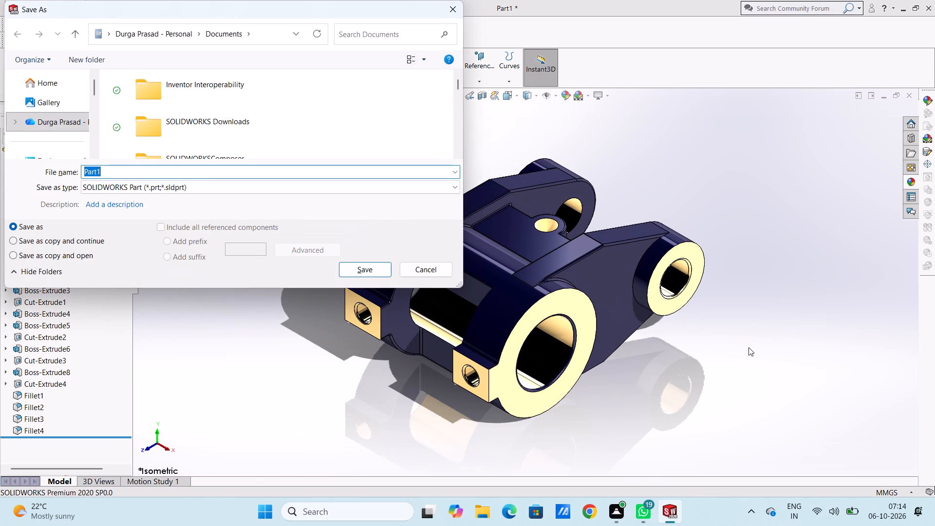
pyautogui.write('double')
pyautogui.press('space')
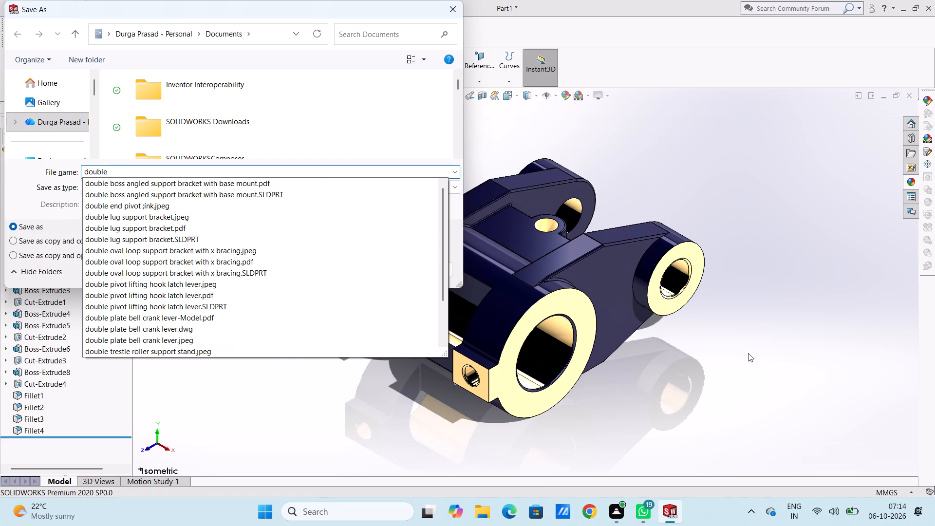
pyautogui.write('end')
pyautogui.press('space')
pyautogui.press('p')
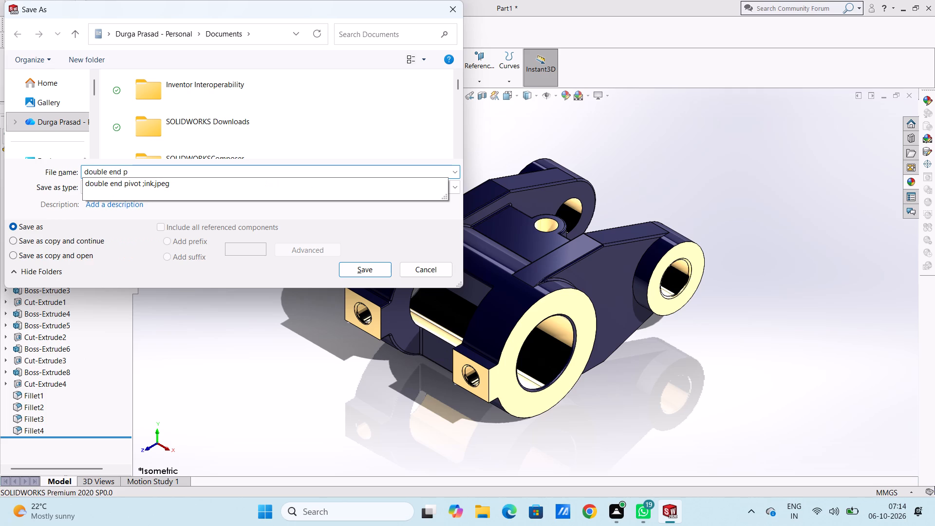
pyautogui.write('ivot')
pyautogui.press('space')
pyautogui.write('linl')
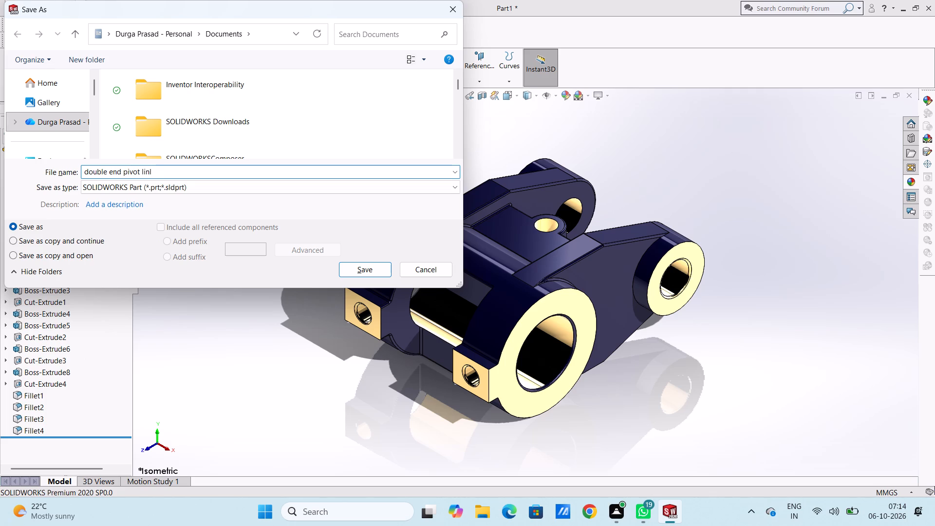
pyautogui.press('BackSpace')
pyautogui.press('k')
pyautogui.click(357, 272)
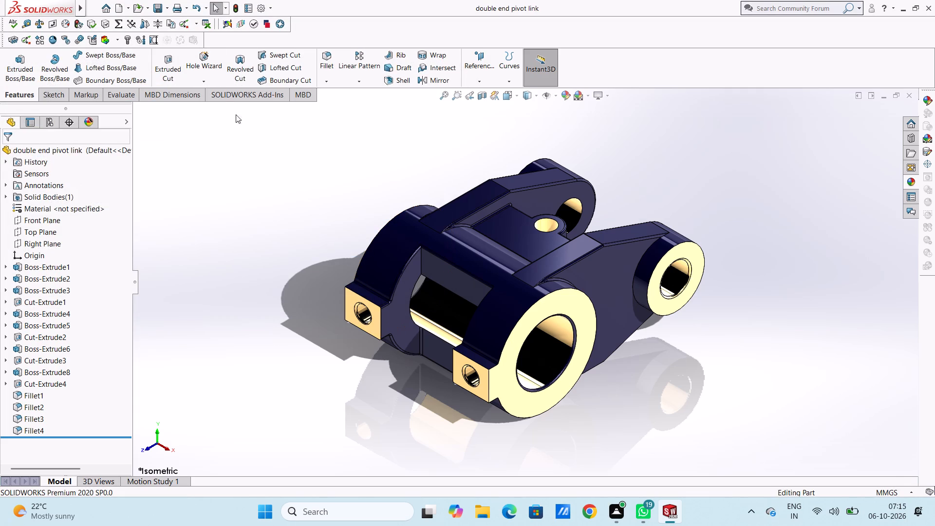
# Save a copy of the part in Adobe Portable Document Format (*.pdf) under the name "double end pivot link".
pyautogui.click(167, 6)
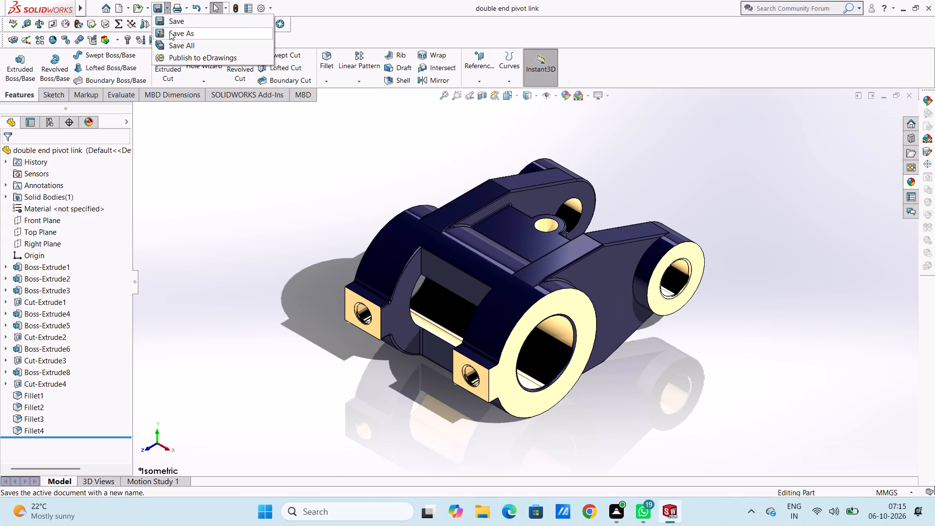
pyautogui.click(169, 32)
pyautogui.click(248, 188)
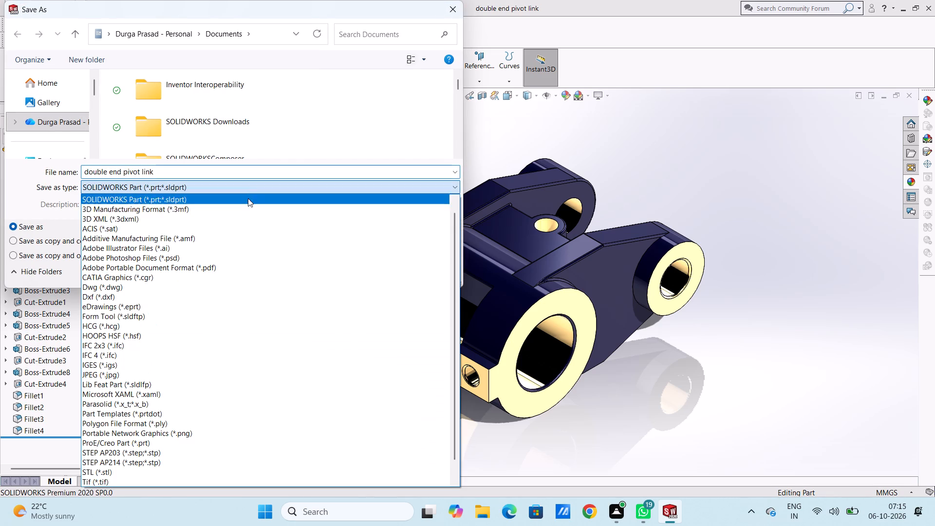
pyautogui.click(243, 265)
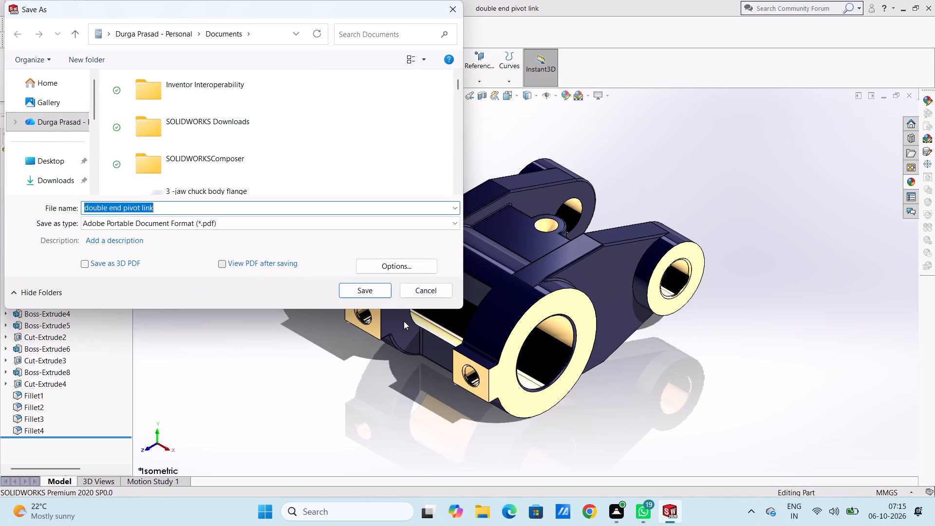
pyautogui.click(372, 290)
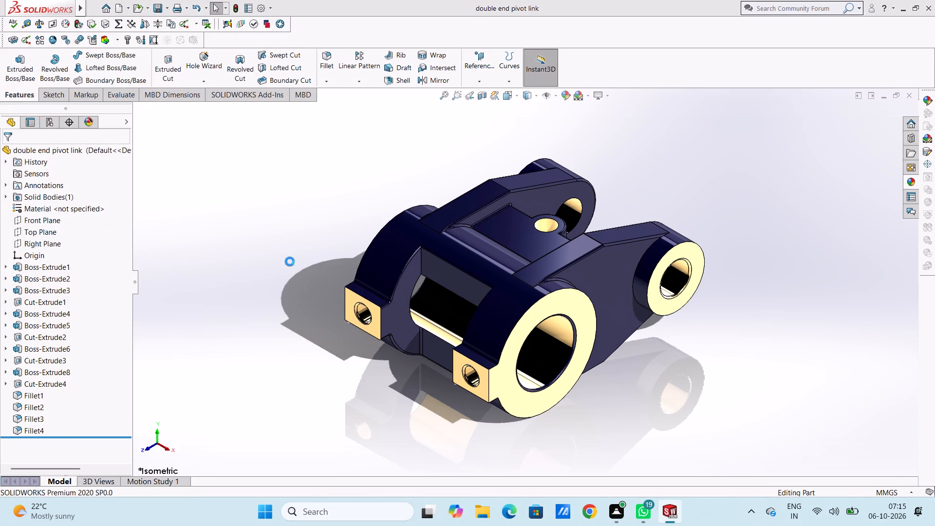